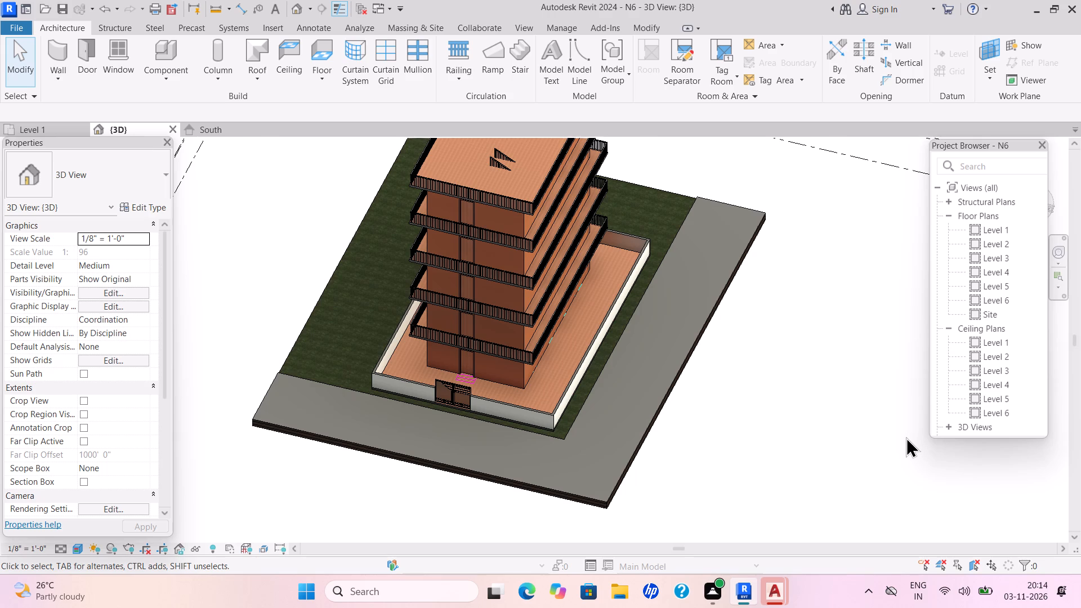
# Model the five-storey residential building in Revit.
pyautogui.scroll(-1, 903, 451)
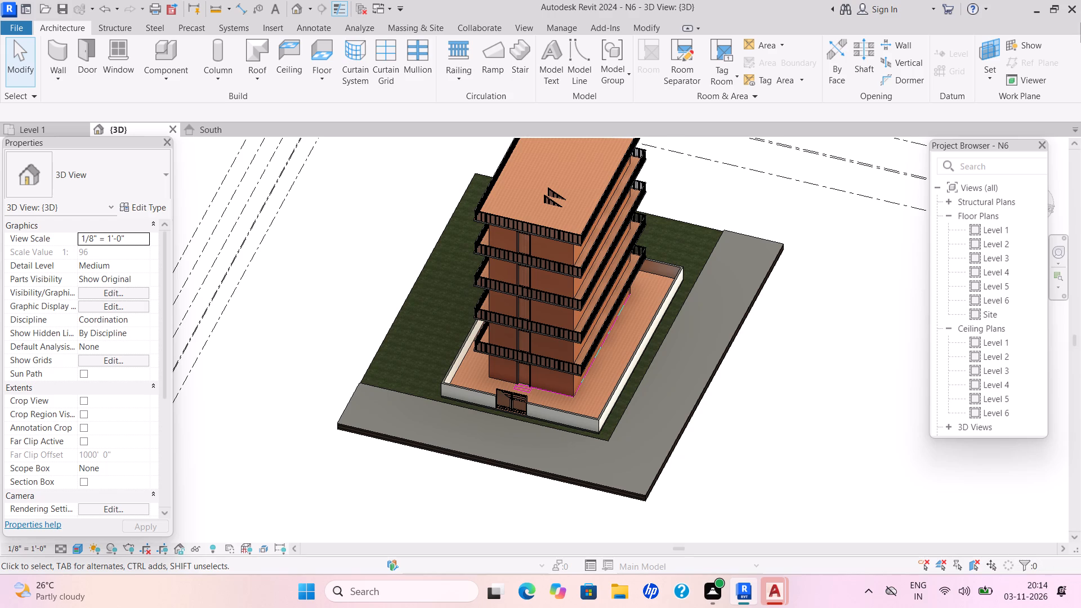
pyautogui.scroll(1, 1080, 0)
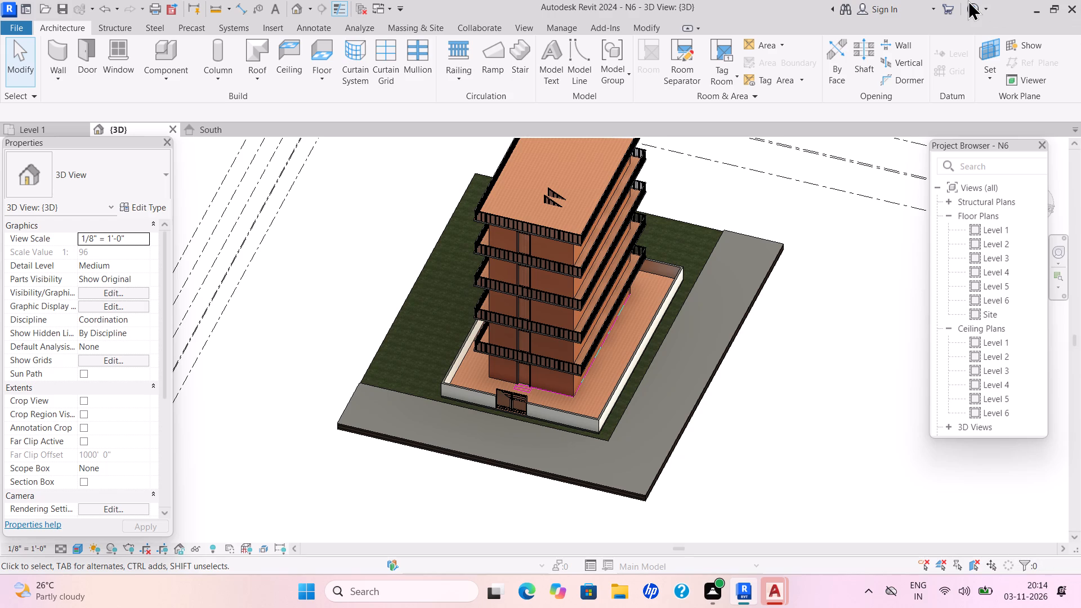
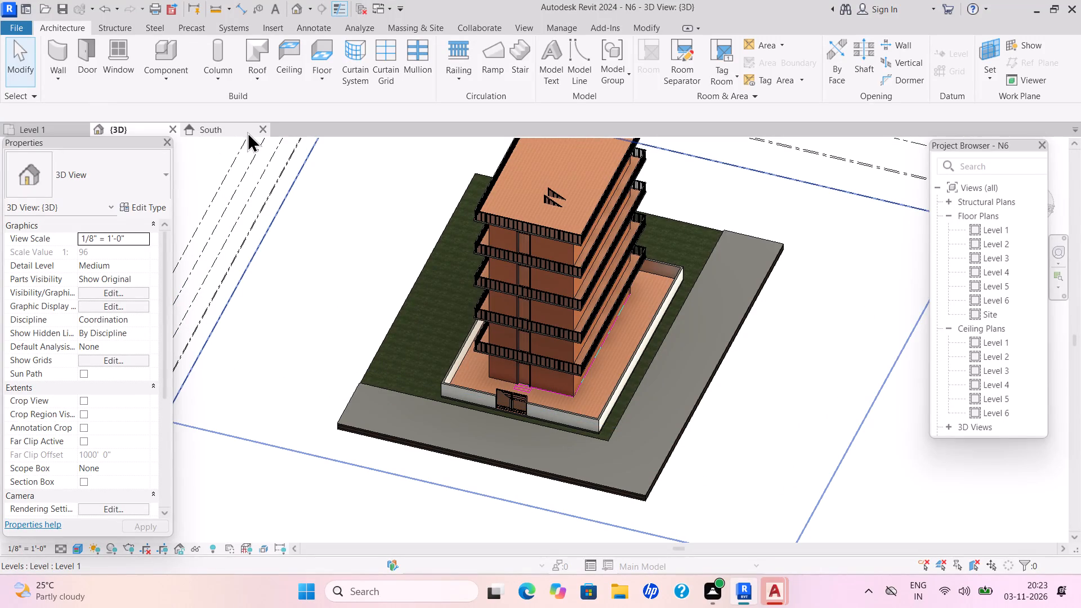
# Close all open views of the N6 project and discard its unsaved changes.
pyautogui.click(266, 126)
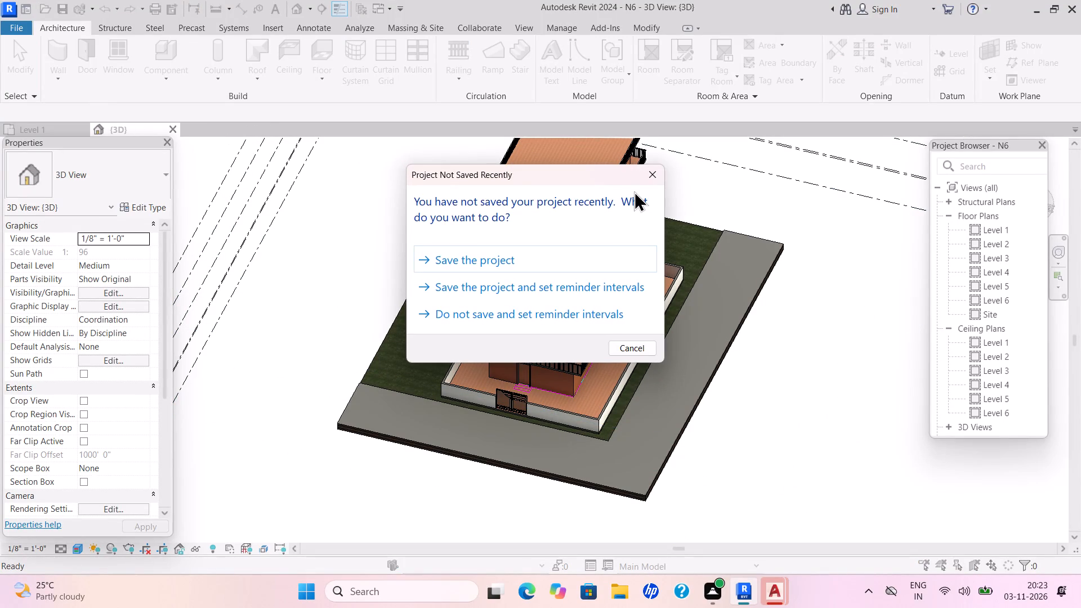
pyautogui.click(649, 181)
pyautogui.click(171, 128)
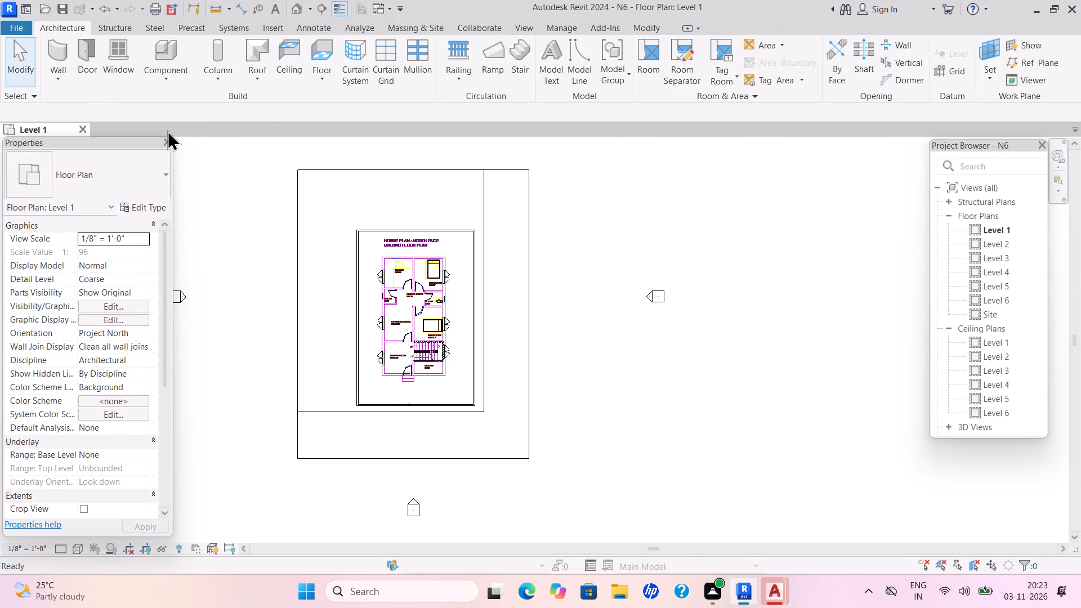
pyautogui.click(81, 127)
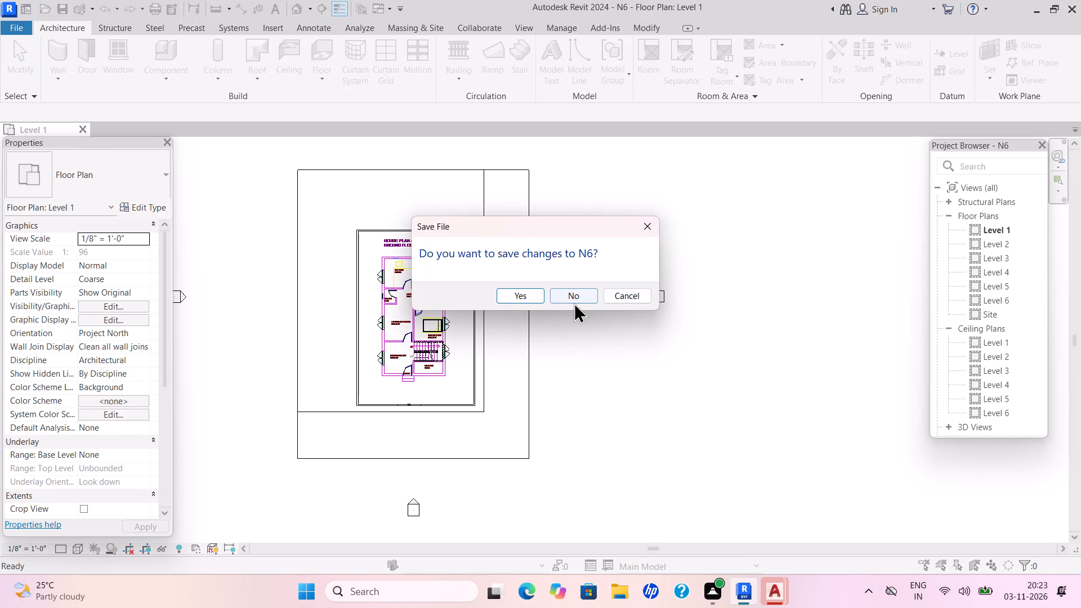
pyautogui.click(572, 296)
# Create a new project from the default.rte template in the English-Imperial templates folder.
pyautogui.click(119, 216)
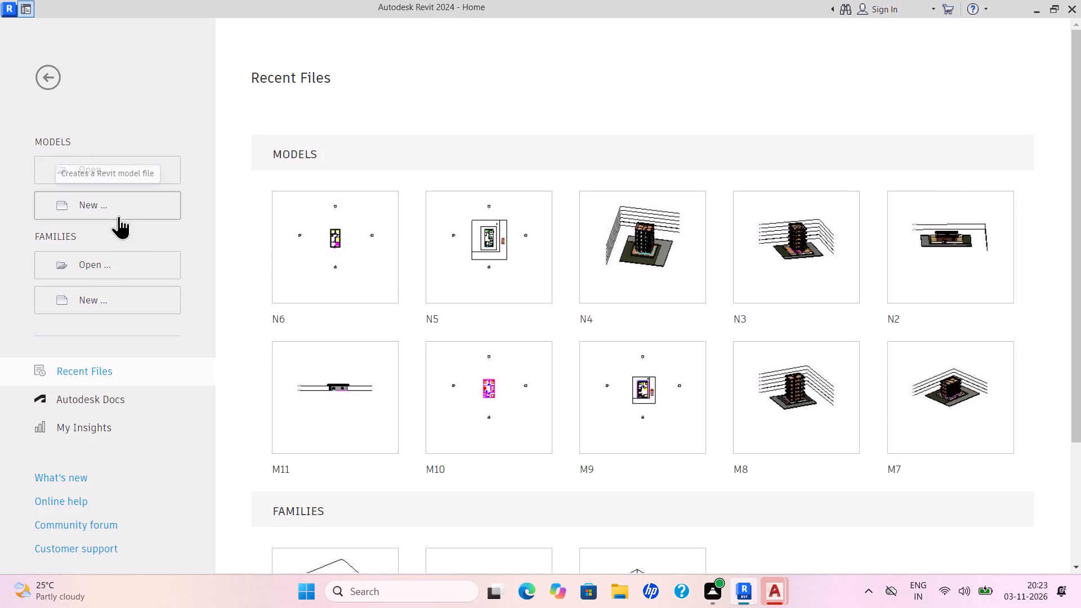
pyautogui.click(583, 263)
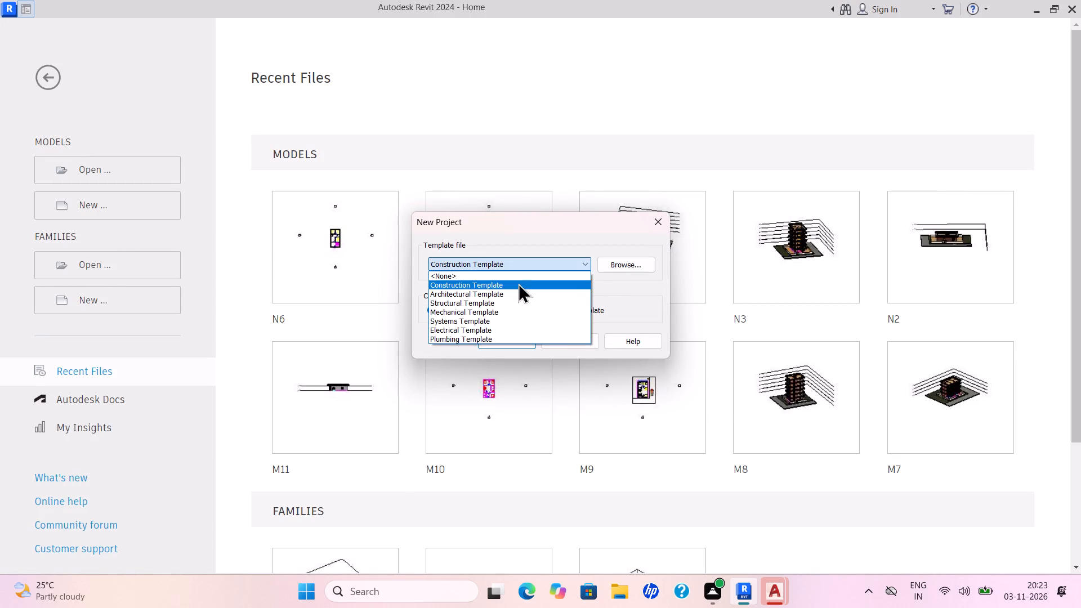
pyautogui.click(509, 293)
pyautogui.click(642, 263)
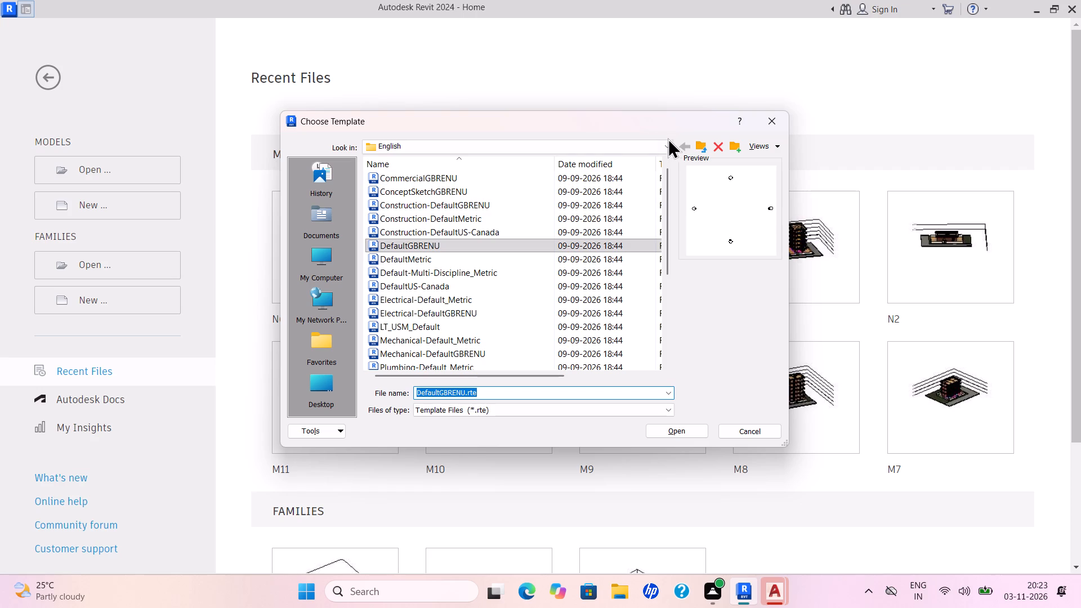
pyautogui.moveTo(666, 144); pyautogui.dragTo(666, 150)
pyautogui.click(503, 233)
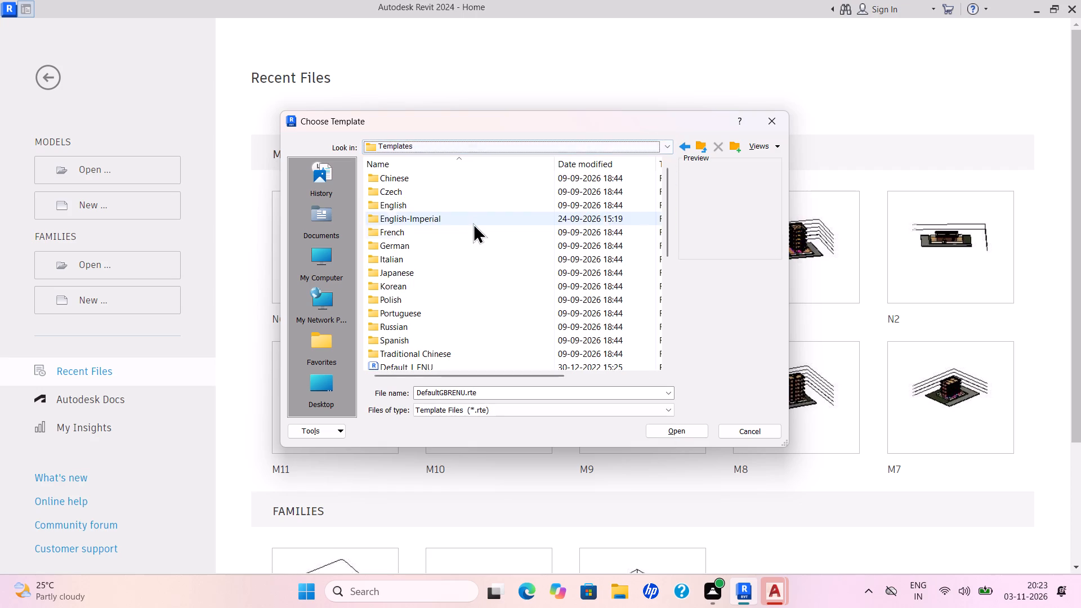
pyautogui.doubleClick(465, 215)
pyautogui.doubleClick(457, 209)
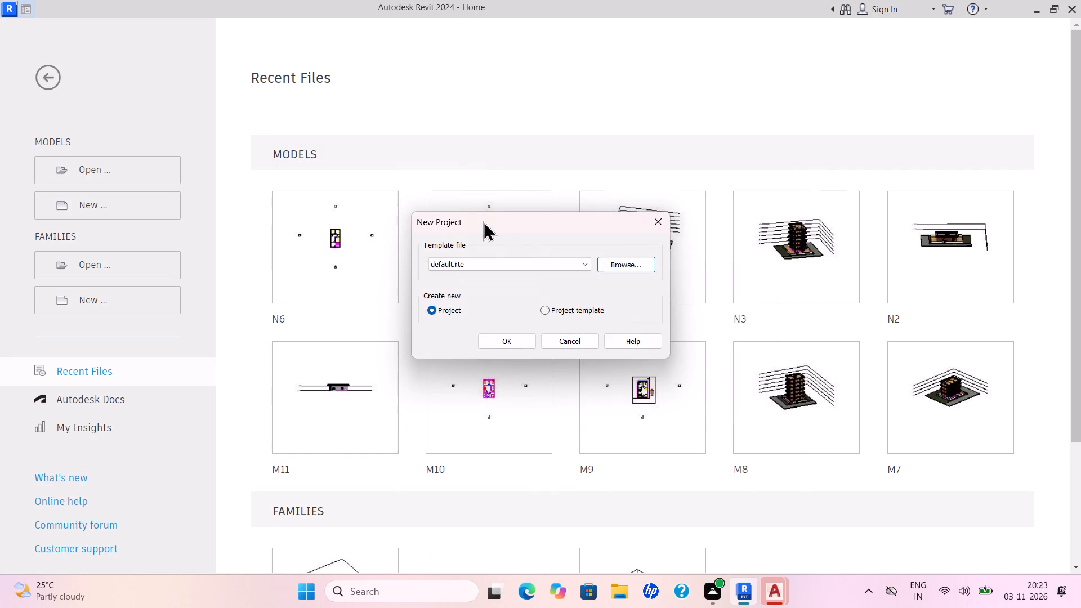
pyautogui.click(517, 340)
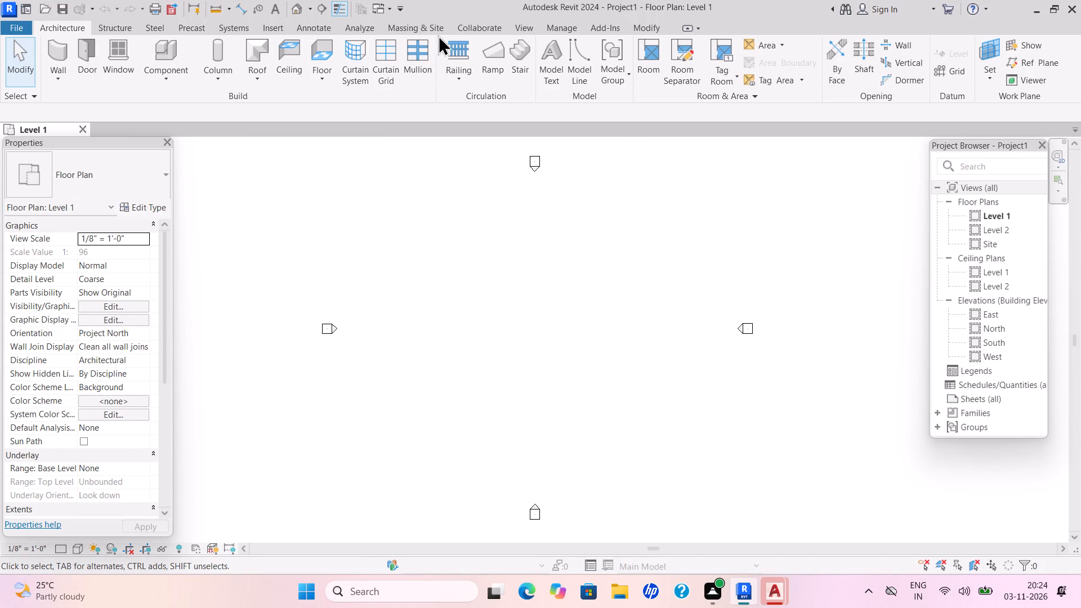
# Link the CAD drawing PREE INTERN PPS 159.dwg from the Documents folder into the Level 1 floor plan.
pyautogui.click(284, 25)
pyautogui.doubleClick(103, 69)
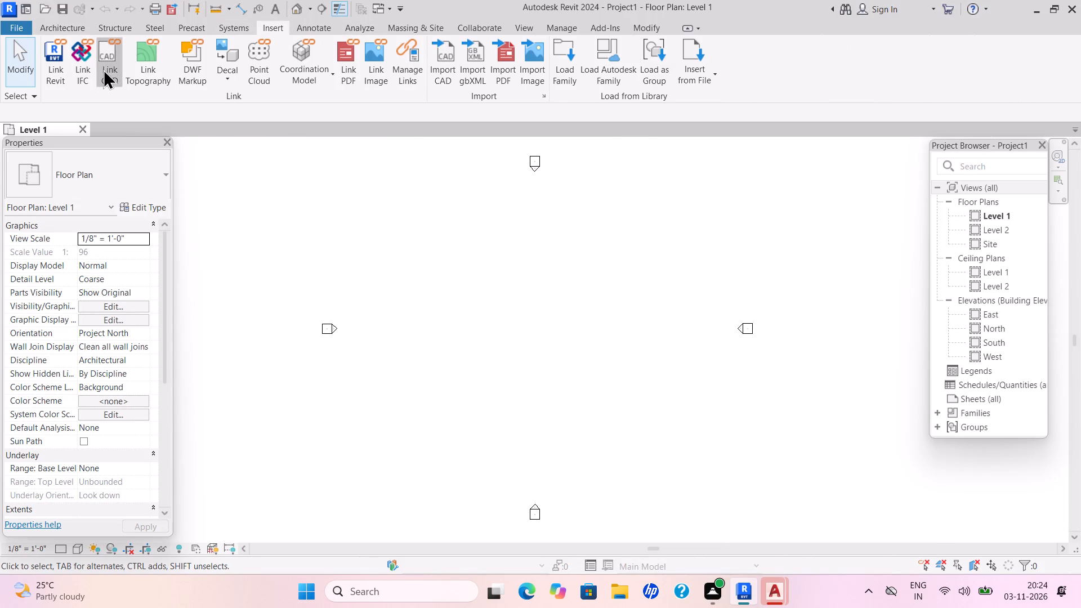
pyautogui.doubleClick(342, 213)
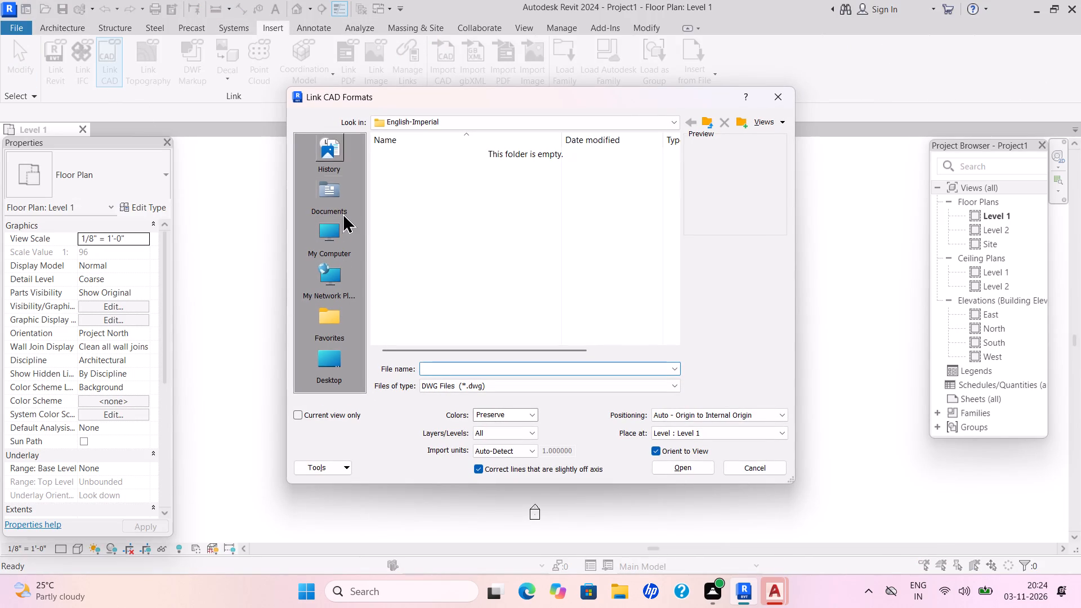
pyautogui.scroll(1, 484, 284)
pyautogui.scroll(-5, 482, 292)
pyautogui.scroll(1, 481, 305)
pyautogui.scroll(-2, 481, 305)
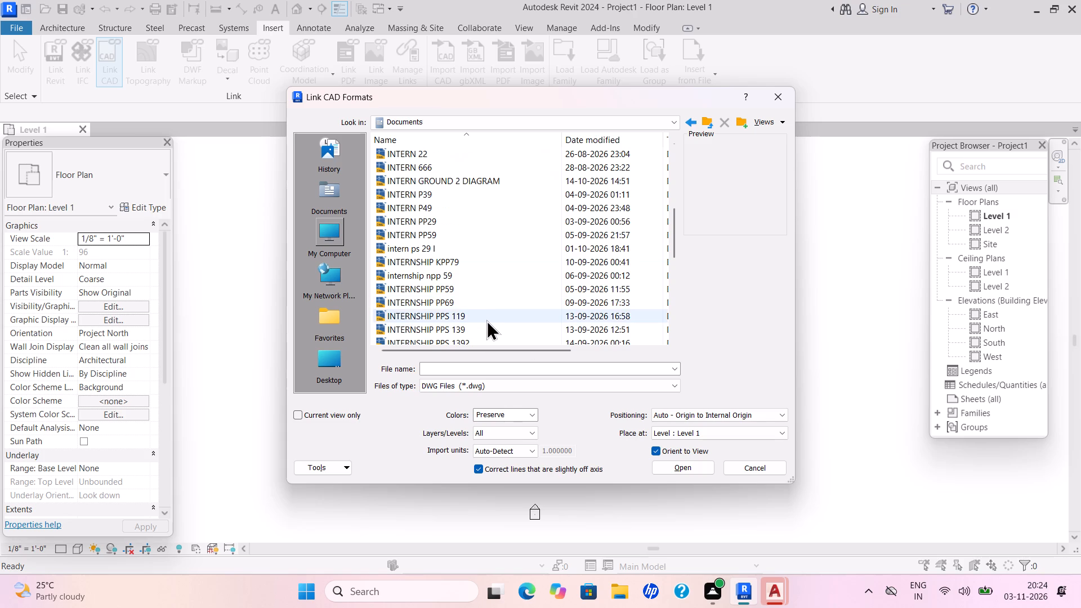
pyautogui.scroll(1, 487, 320)
pyautogui.scroll(-1, 489, 323)
pyautogui.scroll(1, 489, 323)
pyautogui.scroll(-2, 489, 324)
pyautogui.scroll(2, 489, 324)
pyautogui.scroll(-1, 489, 325)
pyautogui.scroll(2, 489, 325)
pyautogui.scroll(-1, 489, 325)
pyautogui.scroll(1, 489, 325)
pyautogui.scroll(-1, 489, 325)
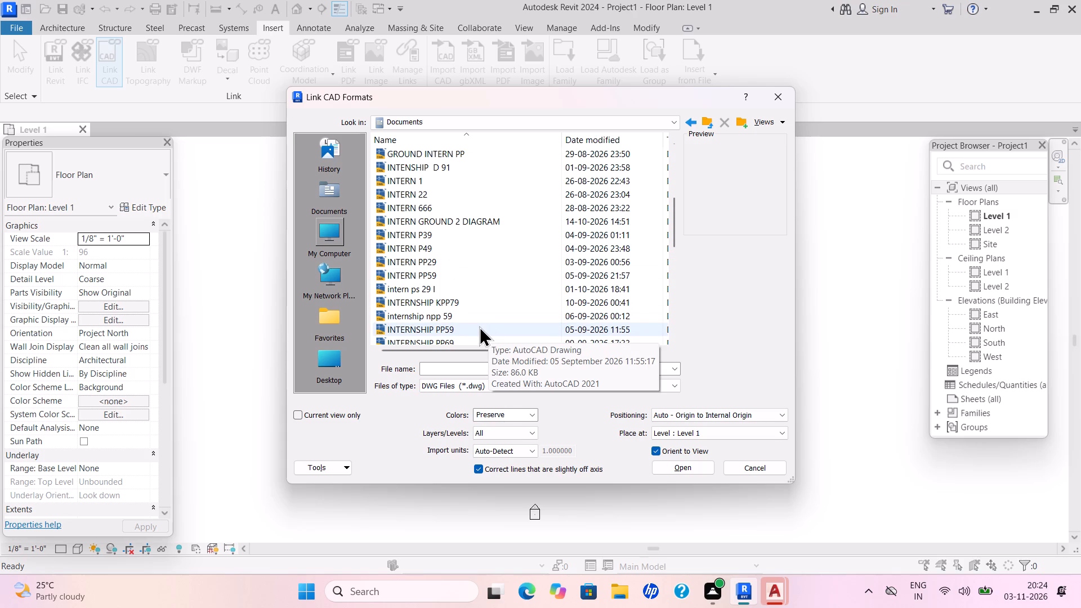
pyautogui.scroll(1, 476, 325)
pyautogui.scroll(-1, 476, 328)
pyautogui.scroll(4, 476, 328)
pyautogui.scroll(-1, 475, 330)
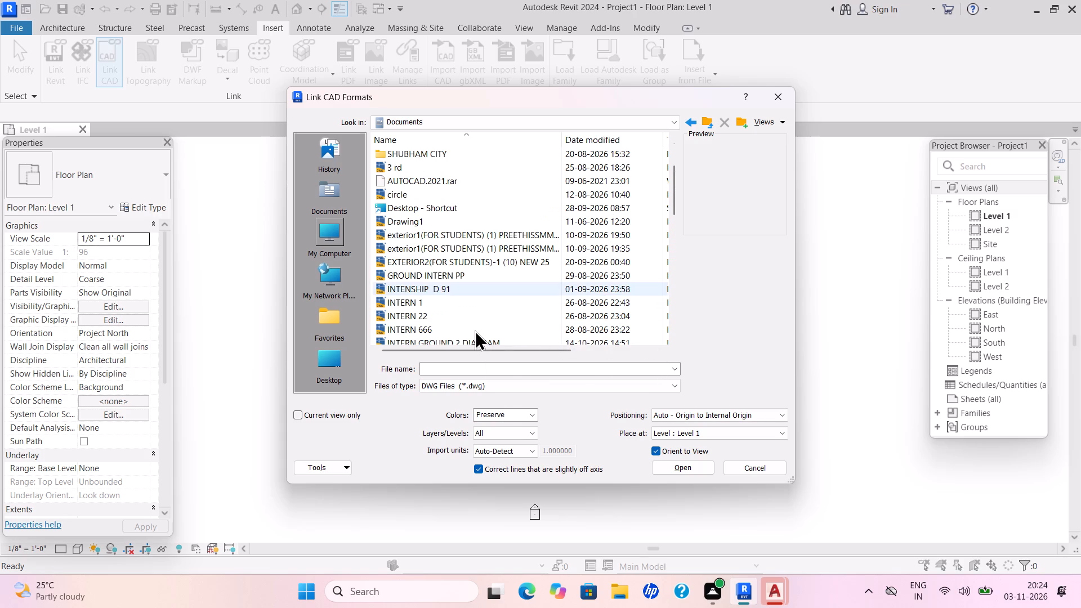
pyautogui.scroll(1, 475, 330)
pyautogui.scroll(-5, 474, 330)
pyautogui.scroll(1, 474, 330)
pyautogui.scroll(-1, 474, 330)
pyautogui.scroll(2, 474, 330)
pyautogui.scroll(-1, 474, 330)
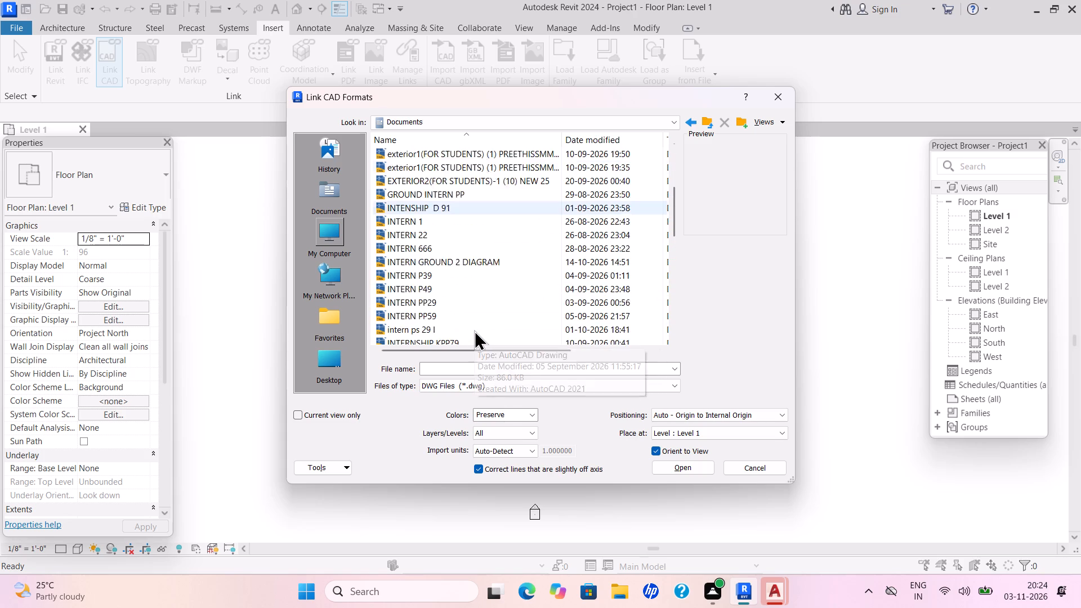
pyautogui.scroll(-2, 474, 330)
pyautogui.scroll(1, 474, 330)
pyautogui.scroll(-1, 474, 331)
pyautogui.scroll(2, 474, 331)
pyautogui.scroll(-3, 474, 331)
pyautogui.scroll(1, 474, 331)
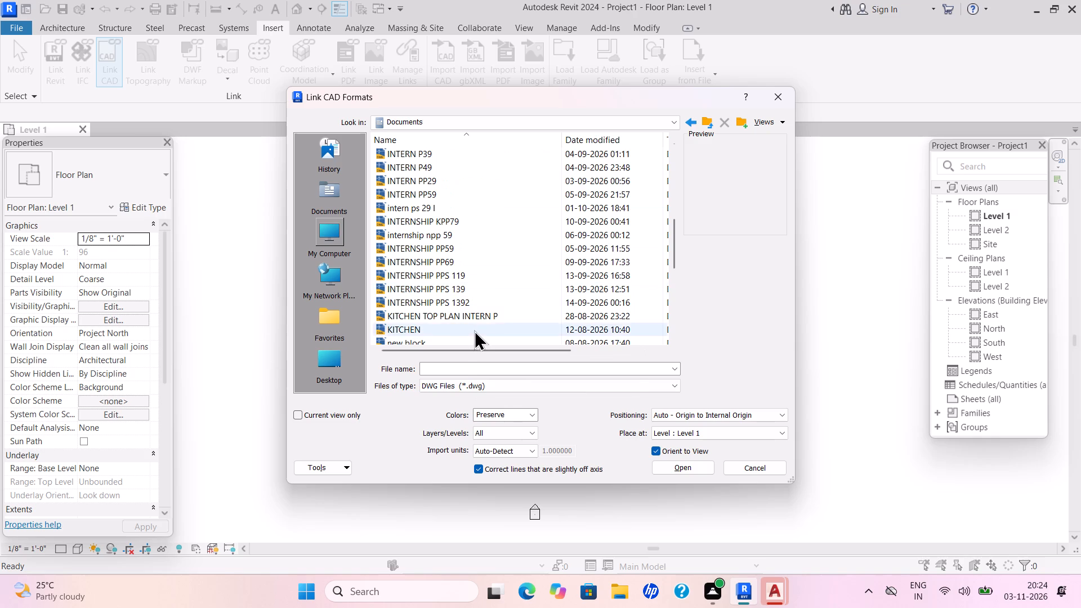
pyautogui.scroll(-1, 476, 328)
pyautogui.scroll(2, 476, 328)
pyautogui.scroll(-1, 475, 330)
pyautogui.scroll(2, 475, 330)
pyautogui.scroll(-3, 475, 330)
pyautogui.scroll(1, 475, 330)
pyautogui.scroll(-1, 475, 330)
pyautogui.scroll(4, 475, 330)
pyautogui.scroll(-2, 475, 330)
pyautogui.scroll(1, 475, 330)
pyautogui.scroll(-1, 475, 330)
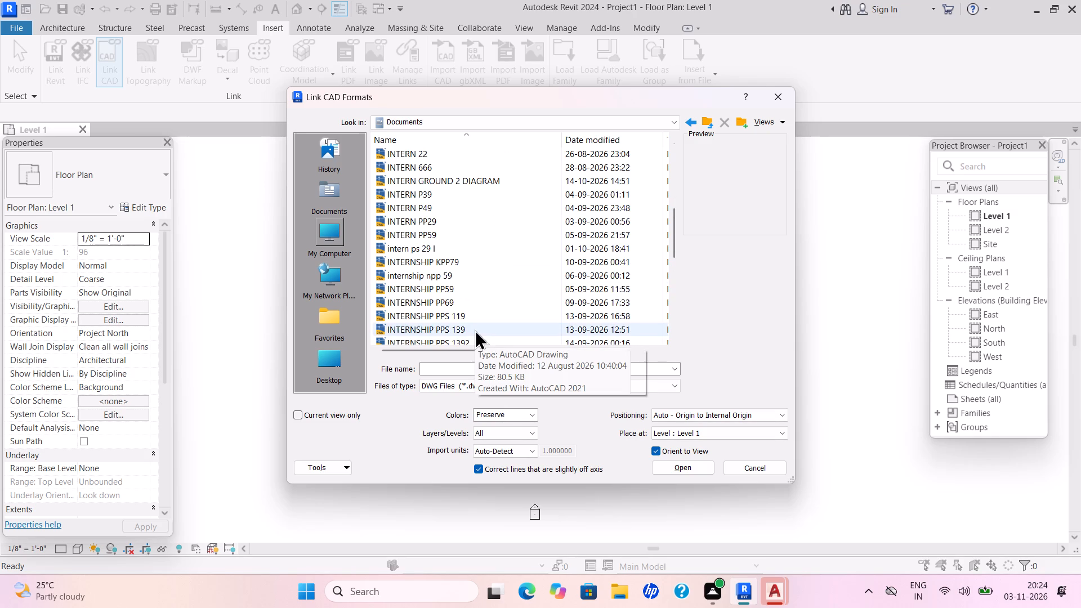
pyautogui.scroll(-3, 475, 329)
pyautogui.scroll(1, 475, 330)
pyautogui.scroll(-1, 475, 330)
pyautogui.scroll(1, 475, 330)
pyautogui.scroll(-1, 475, 330)
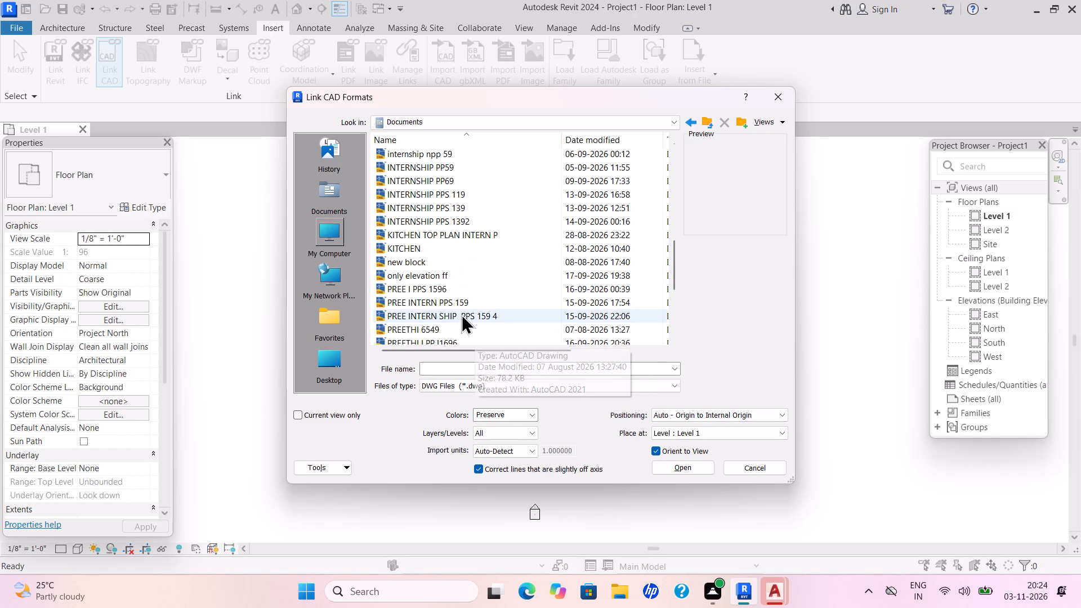
pyautogui.scroll(-1, 463, 315)
pyautogui.scroll(1, 466, 317)
pyautogui.click(471, 303)
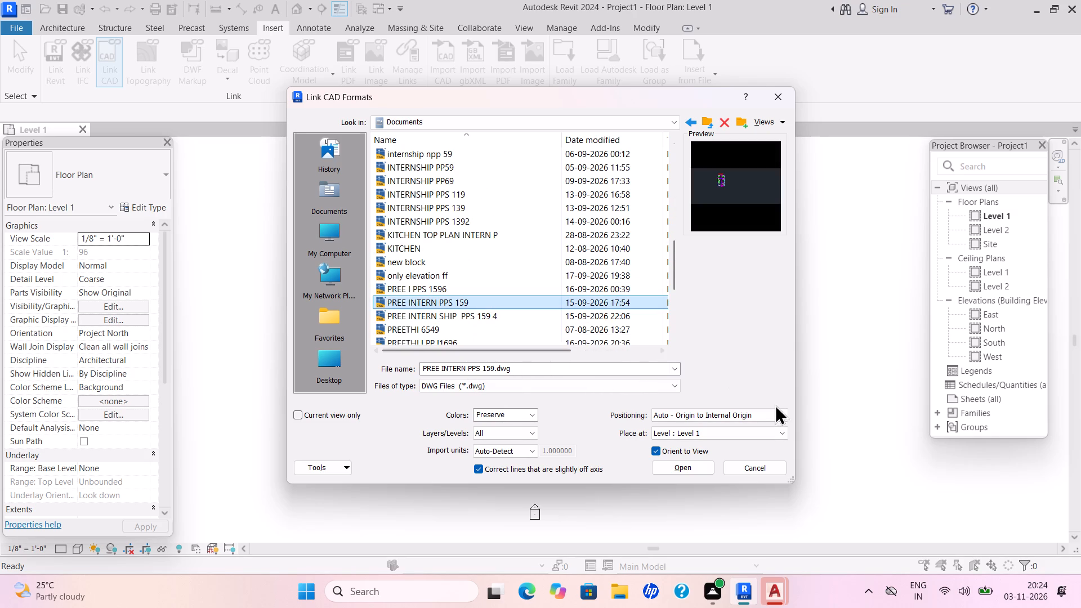
pyautogui.click(776, 413)
pyautogui.click(715, 426)
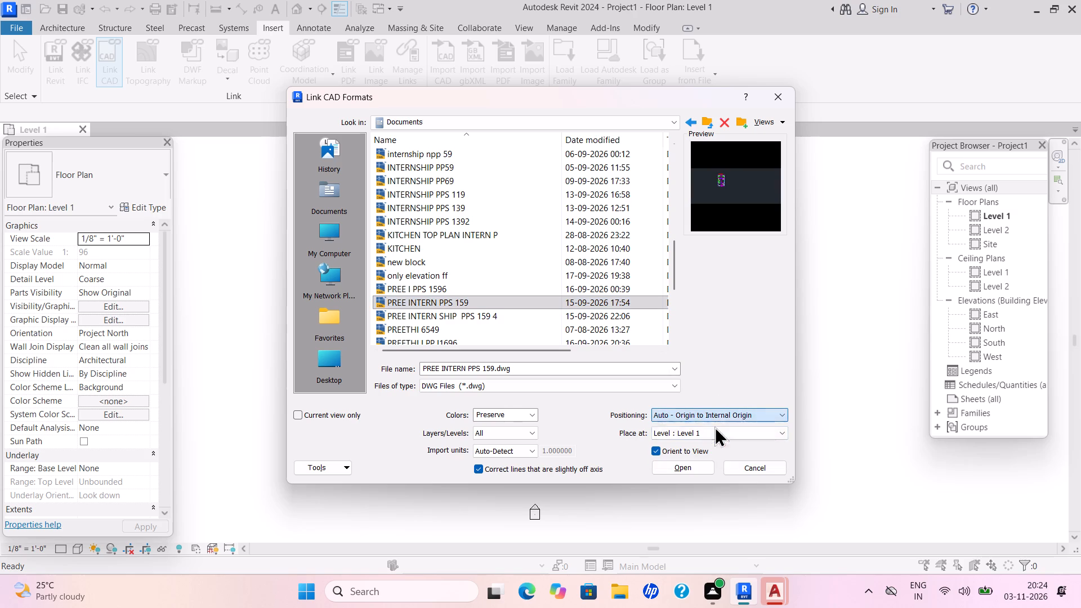
pyautogui.click(698, 463)
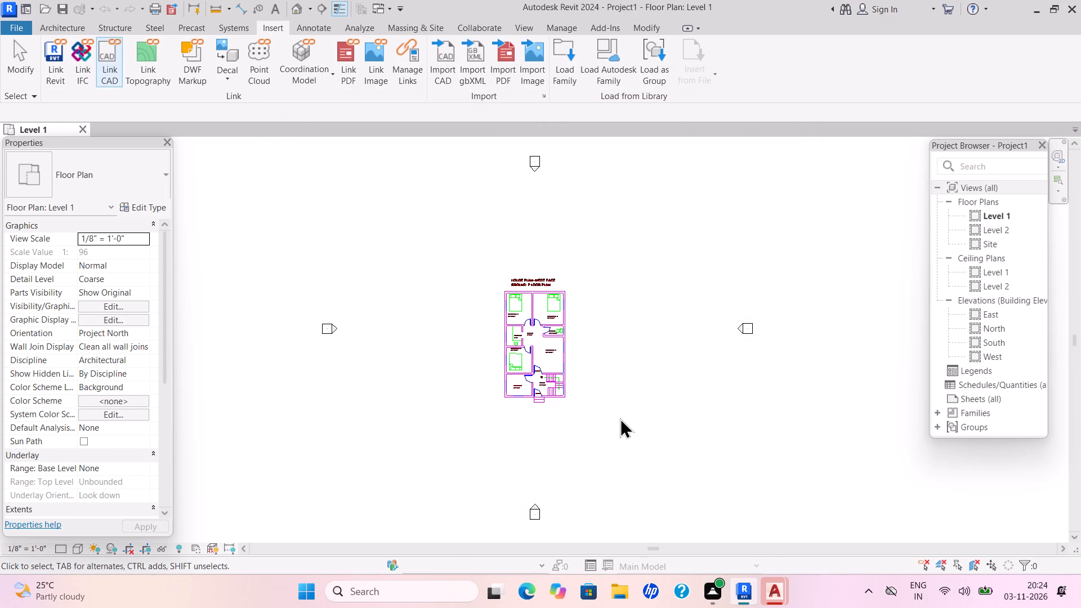
# Examine the room layout and labels of the linked house plan on Level 1.
pyautogui.scroll(5, 645, 369)
pyautogui.scroll(-2, 571, 382)
pyautogui.moveTo(592, 386); pyautogui.dragTo(724, 390, button='middle')
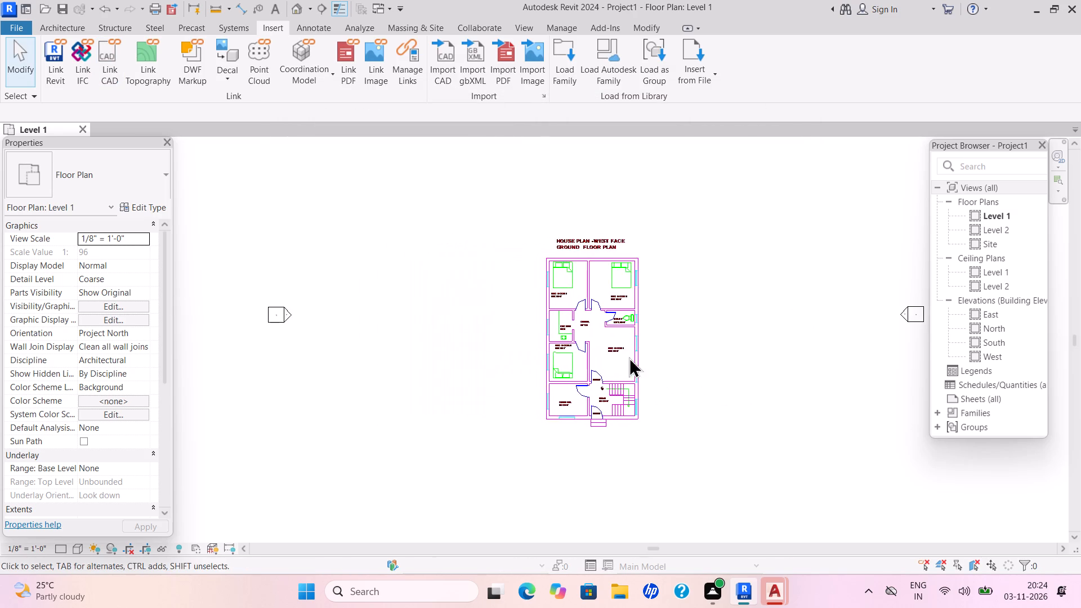
pyautogui.scroll(5, 613, 345)
pyautogui.scroll(1, 699, 346)
pyautogui.scroll(-1, 699, 346)
pyautogui.scroll(1, 699, 346)
pyautogui.scroll(-2, 699, 346)
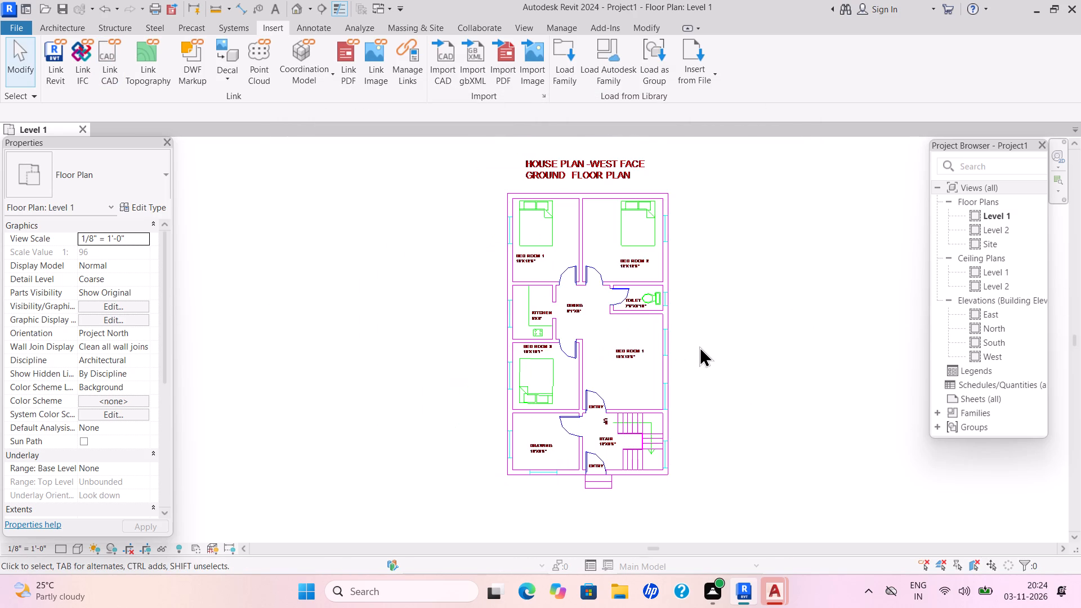
pyautogui.scroll(3, 689, 350)
pyautogui.scroll(-1, 689, 350)
pyautogui.scroll(5, 689, 350)
pyautogui.scroll(-3, 689, 350)
pyautogui.scroll(3, 685, 359)
pyautogui.scroll(-2, 685, 359)
pyautogui.scroll(1, 685, 360)
pyautogui.scroll(-1, 685, 360)
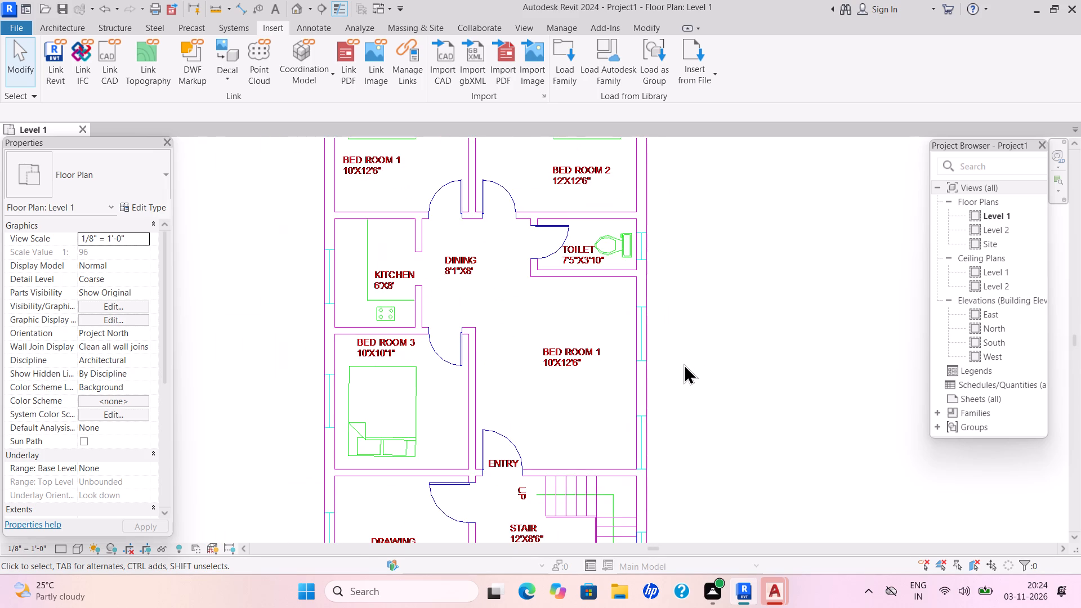
pyautogui.scroll(-3, 683, 365)
pyautogui.scroll(1, 683, 365)
pyautogui.scroll(-1, 683, 365)
pyautogui.scroll(1, 683, 365)
pyautogui.scroll(-1, 683, 366)
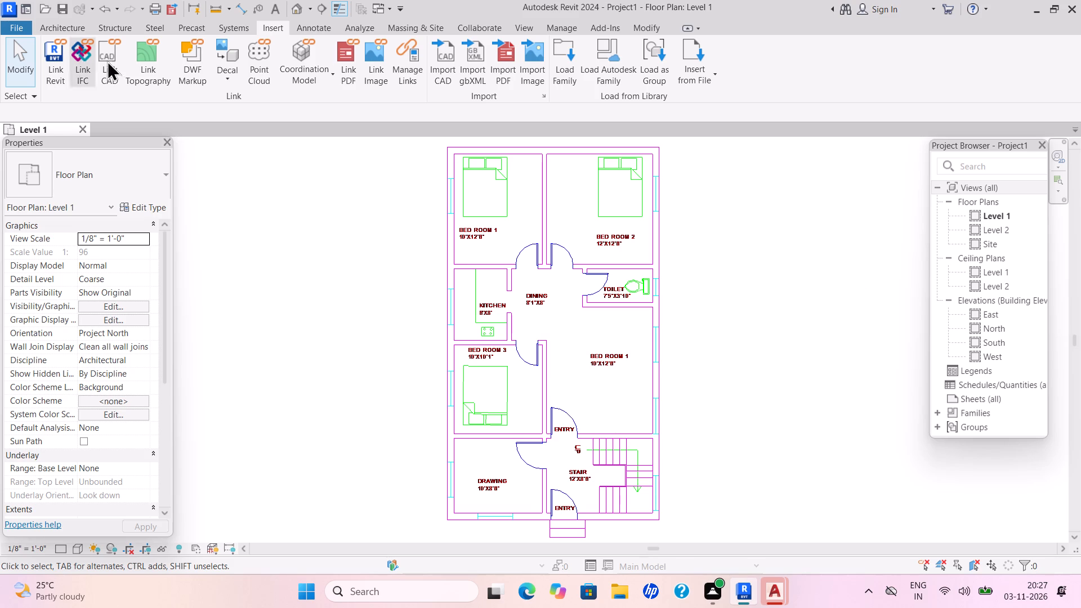
# Start a wall and duplicate the Generic - 8" basic wall type under the name WALL 9".
pyautogui.click(75, 24)
pyautogui.click(72, 77)
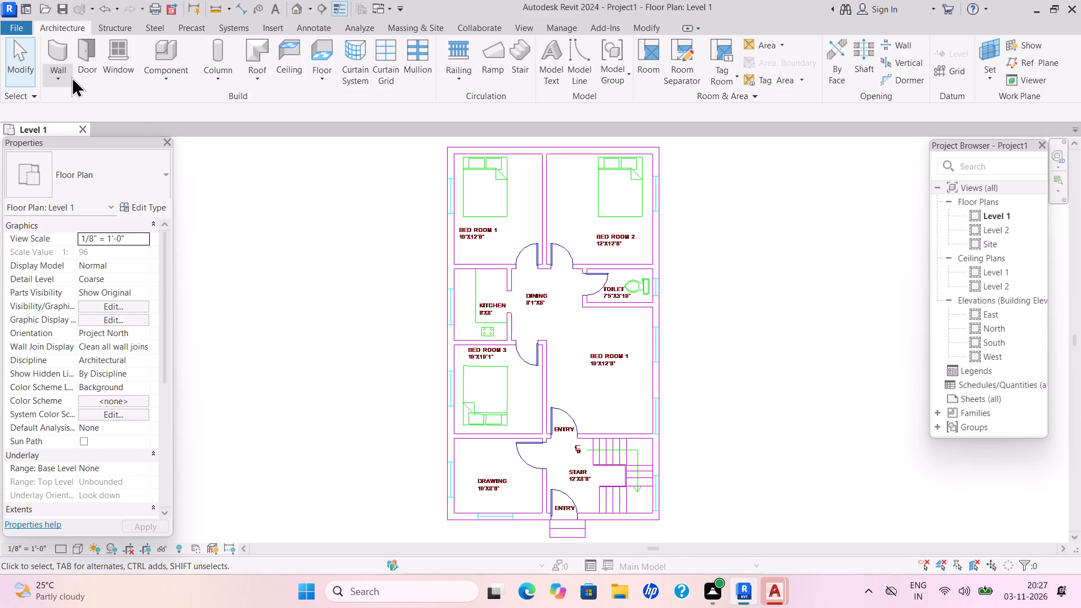
pyautogui.click(86, 96)
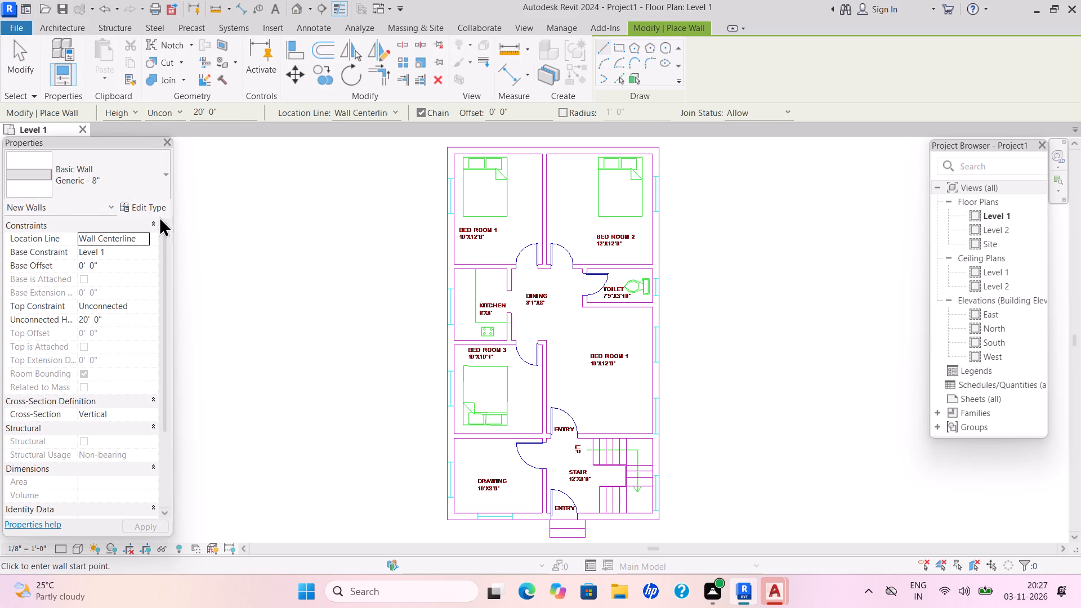
pyautogui.click(153, 209)
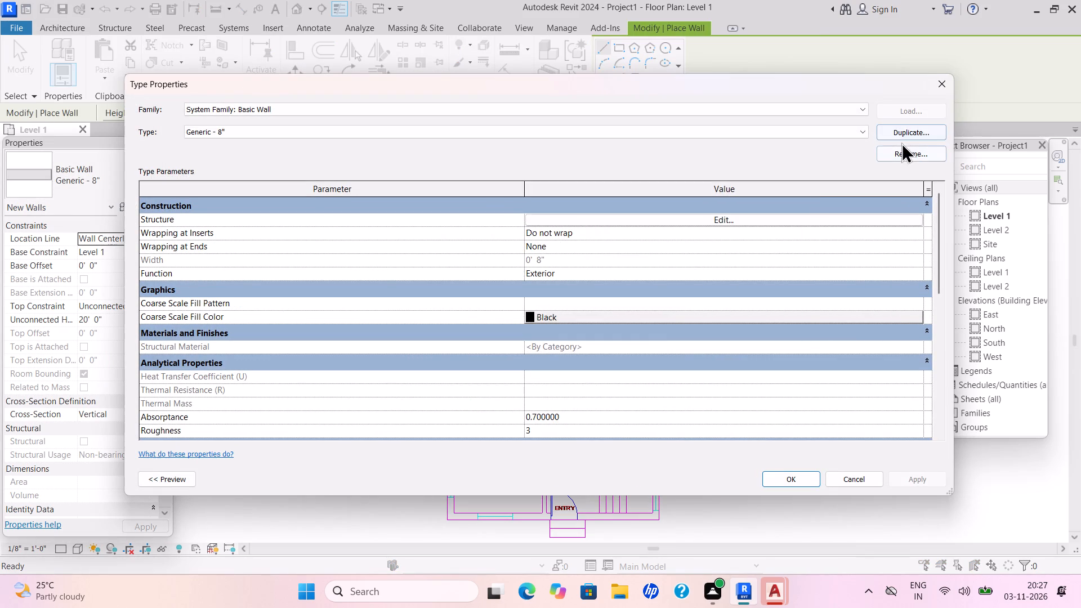
pyautogui.click(936, 132)
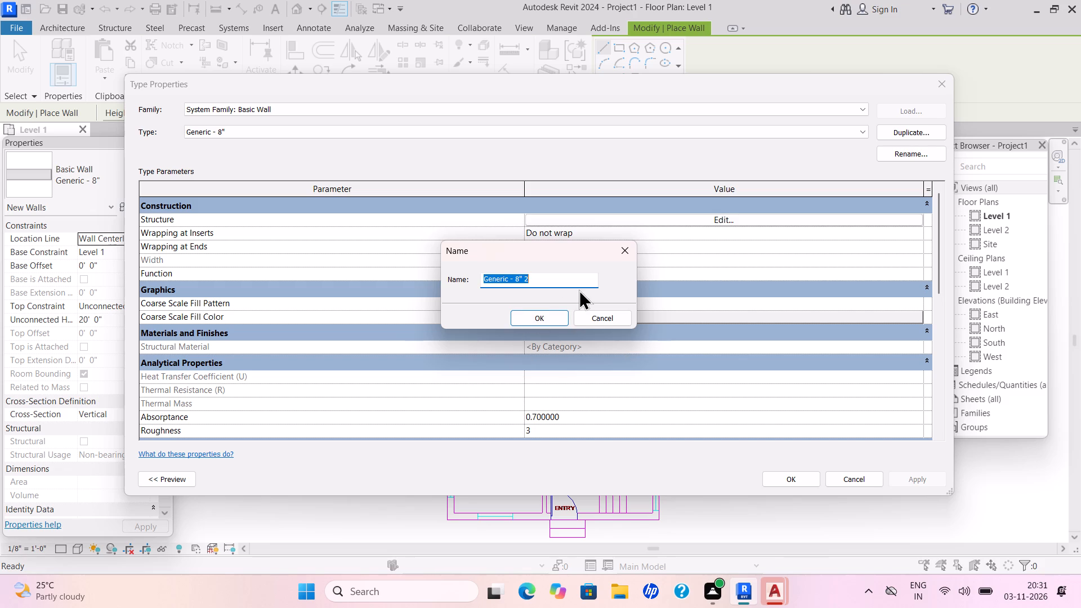
pyautogui.press('BackSpace')
pyautogui.write('WA')
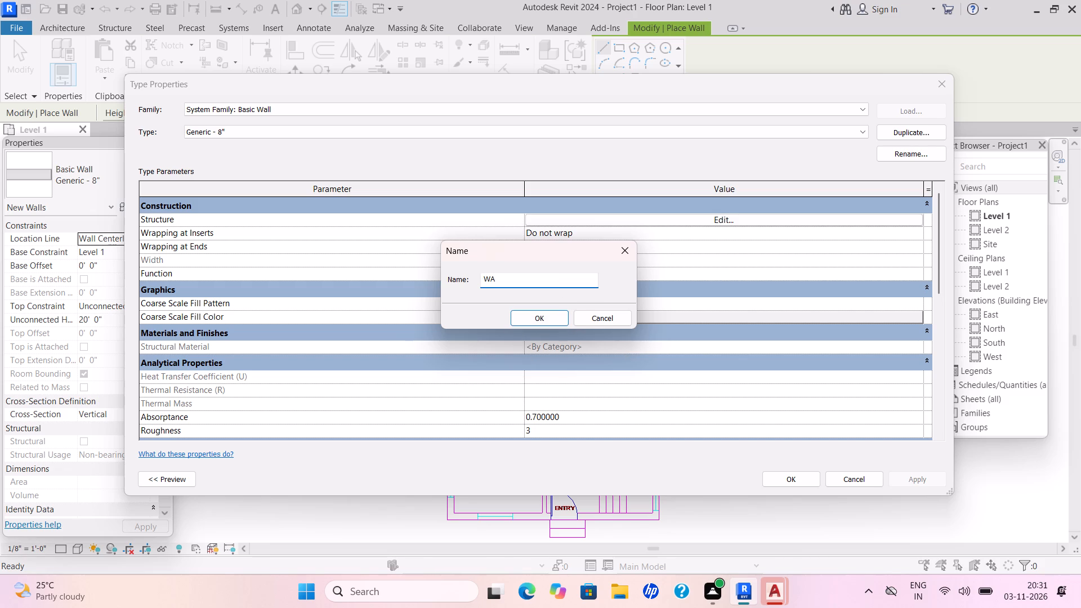
pyautogui.write('LL')
pyautogui.press('space')
pyautogui.write('9"')
pyautogui.press('Return')
# Set the structure layer thickness of the WALL 9" type to 9" and apply the type changes.
pyautogui.click(725, 217)
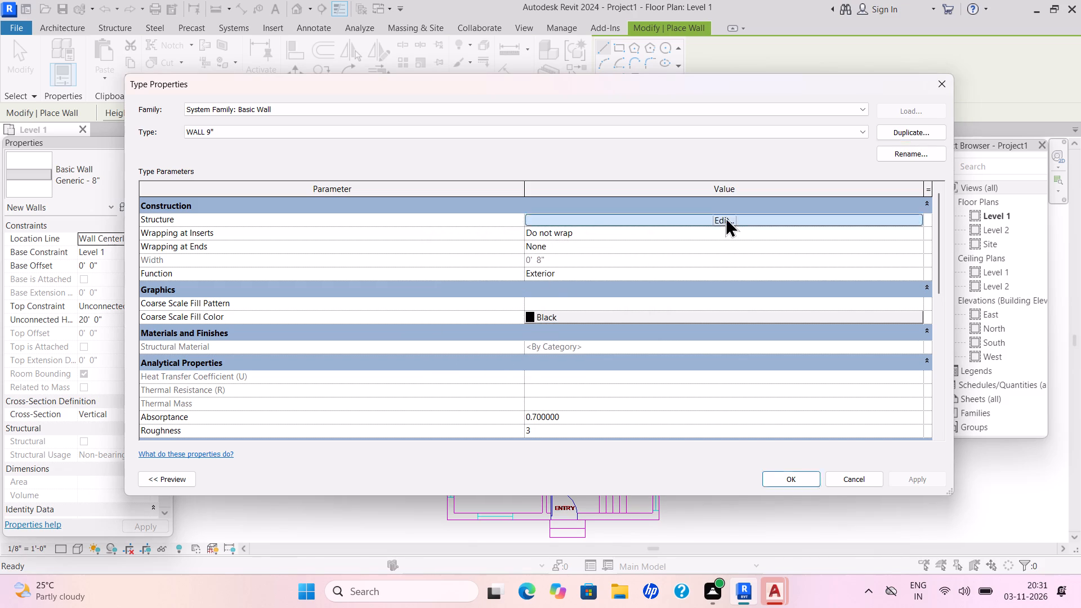
pyautogui.moveTo(551, 218); pyautogui.dragTo(540, 230)
pyautogui.press('BackSpace')
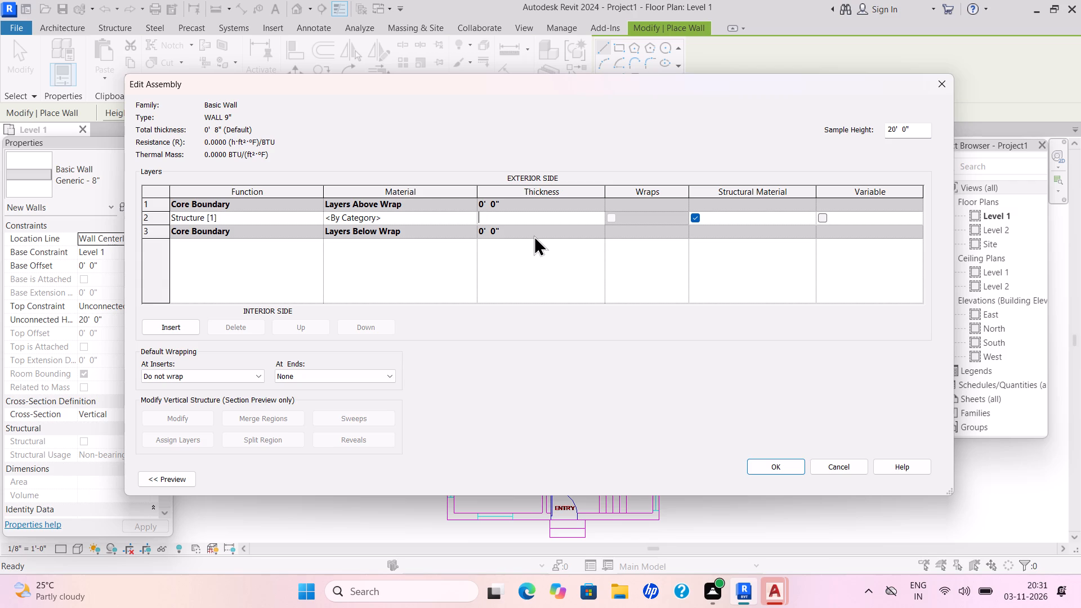
pyautogui.write('9"')
pyautogui.press('Return')
pyautogui.click(790, 463)
pyautogui.click(917, 479)
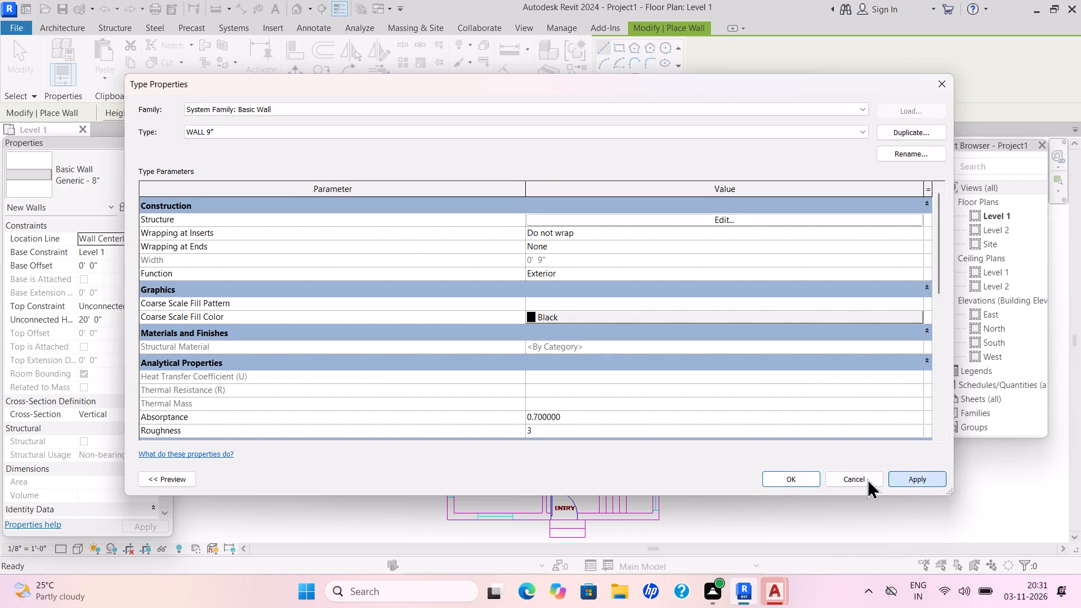
# Accept the WALL 9" type and set the new walls to Finish Face: Interior location line and 10' unconnected height.
pyautogui.click(769, 479)
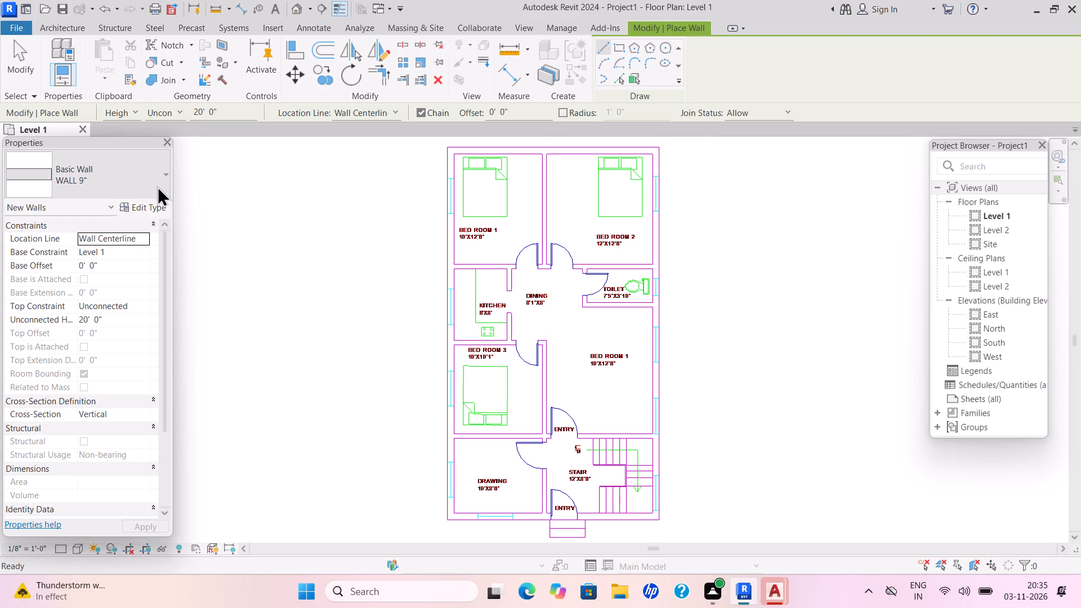
pyautogui.click(139, 240)
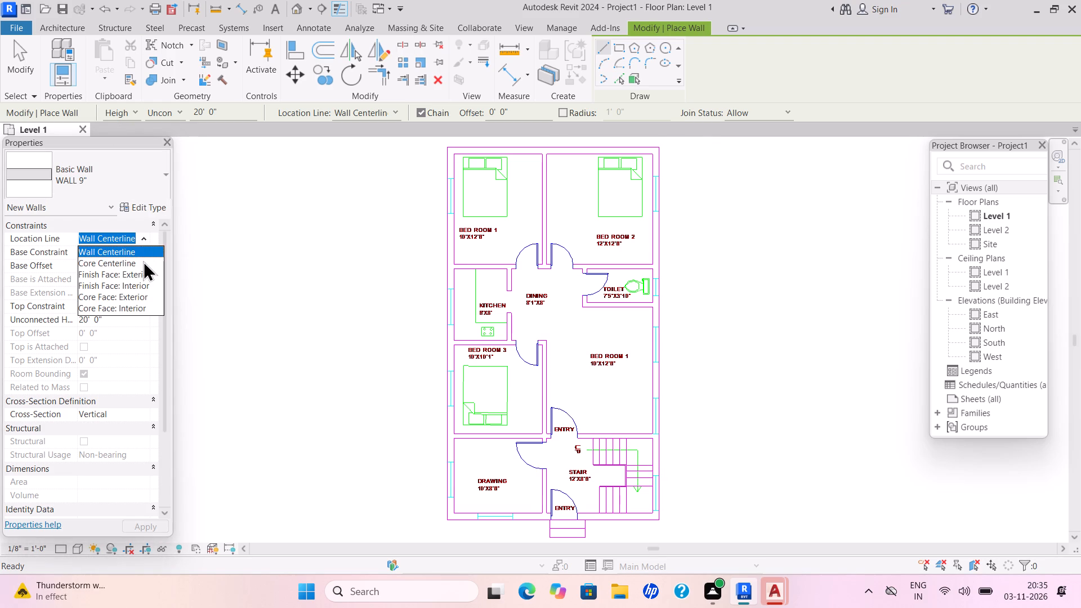
pyautogui.click(140, 285)
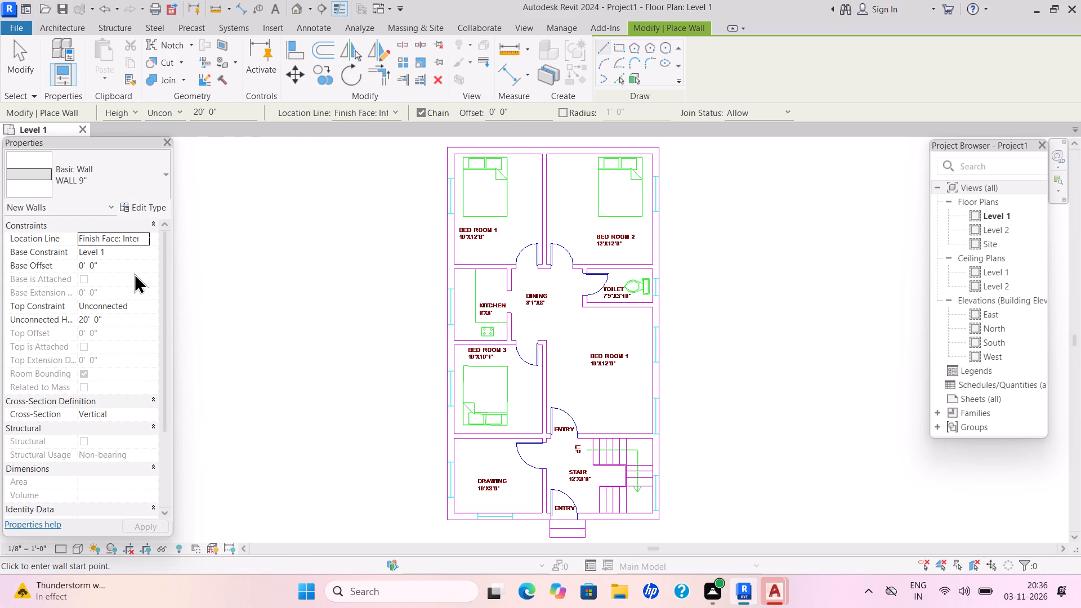
pyautogui.moveTo(122, 320); pyautogui.dragTo(107, 330)
pyautogui.press('BackSpace')
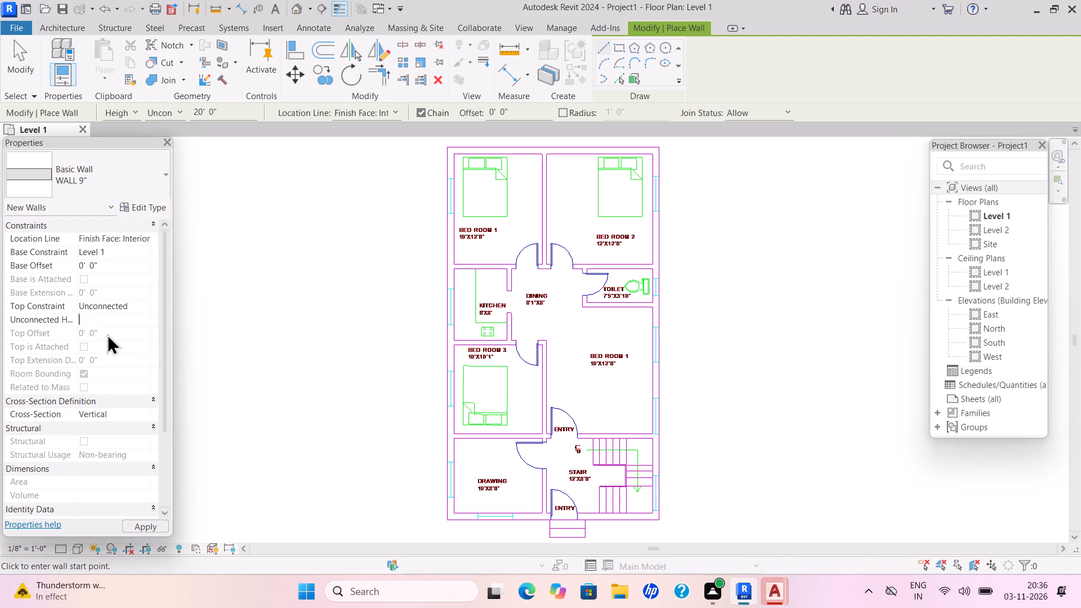
pyautogui.write("10'")
pyautogui.press('Return')
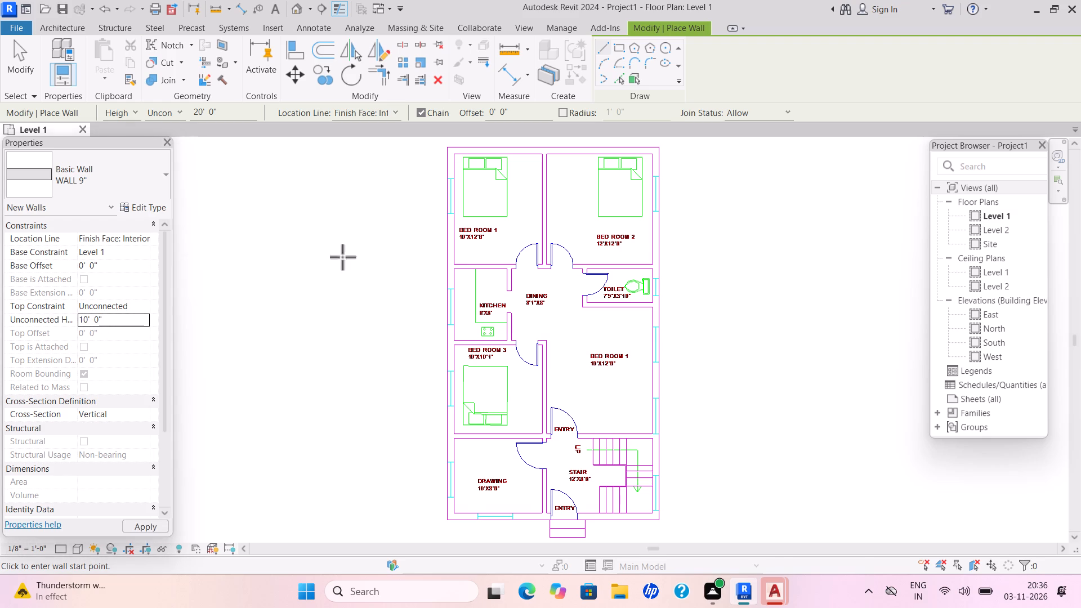
# Draw the top exterior WALL 9" along the plan's outer edge above Bed Rooms 1 and 2, flipped inside the outline.
pyautogui.scroll(1, 536, 200)
pyautogui.moveTo(510, 229); pyautogui.dragTo(467, 279, button='middle')
pyautogui.scroll(1, 465, 274)
pyautogui.moveTo(379, 175); pyautogui.dragTo(395, 181)
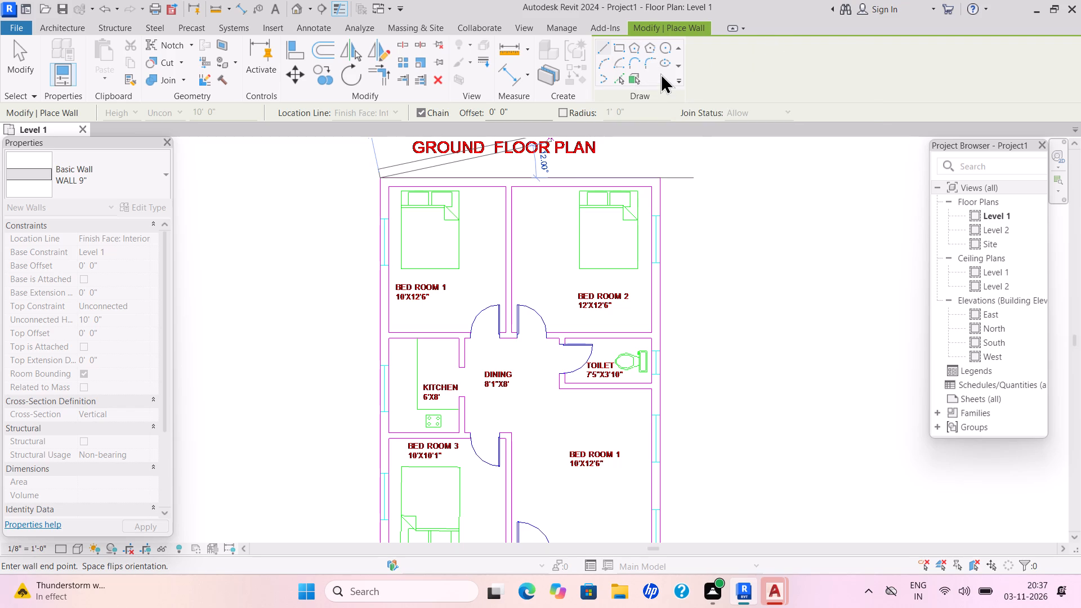
pyautogui.scroll(-2, 474, 61)
pyautogui.scroll(1, 474, 61)
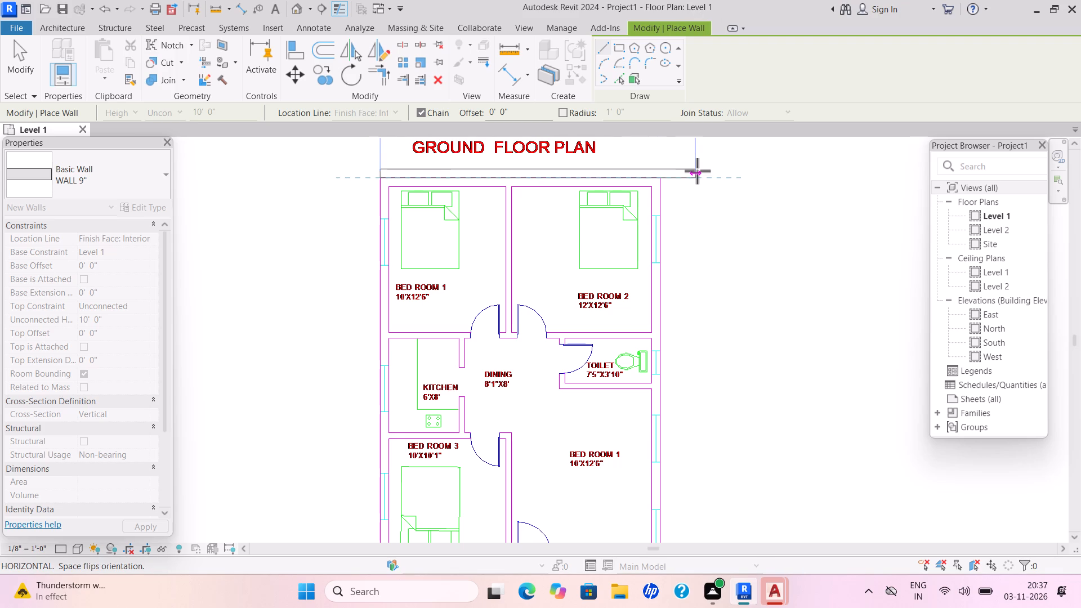
pyautogui.press('space')
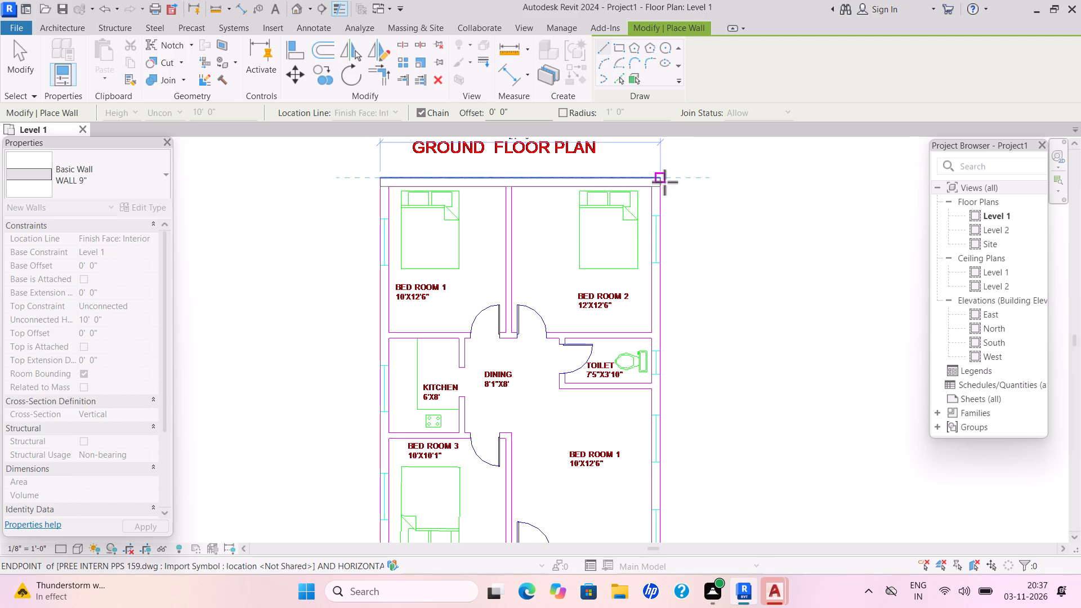
pyautogui.moveTo(662, 182); pyautogui.dragTo(662, 194)
# Continue the WALL 9" chain down the plan's right outer edge to the corner beside the stair.
pyautogui.scroll(-1, 678, 383)
pyautogui.scroll(2, 678, 383)
pyautogui.scroll(-2, 678, 383)
pyautogui.moveTo(678, 383); pyautogui.dragTo(622, 159, button='middle')
pyautogui.scroll(1, 674, 365)
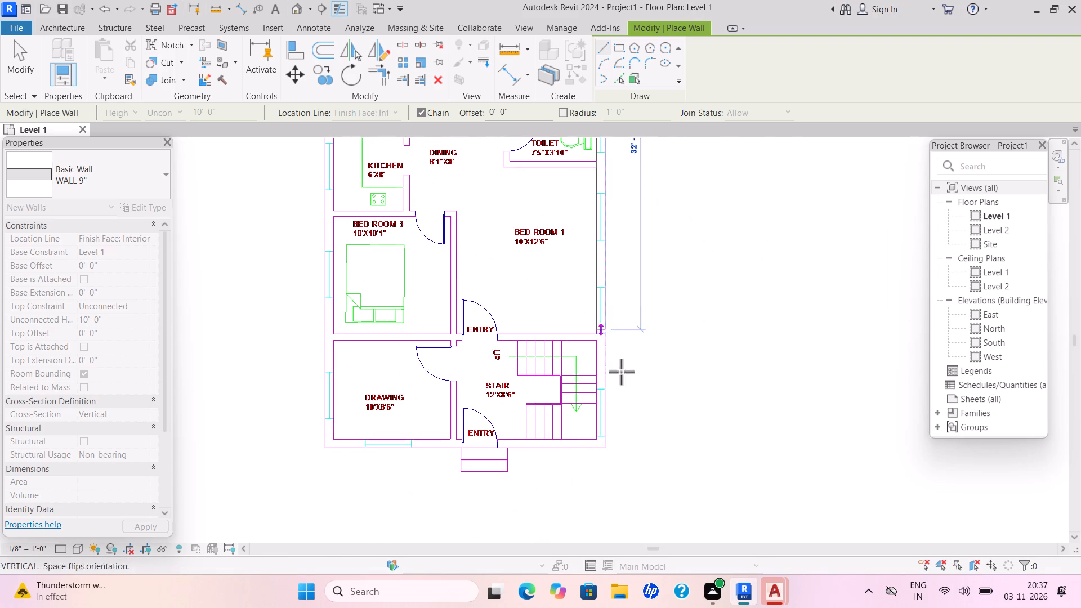
pyautogui.click(608, 451)
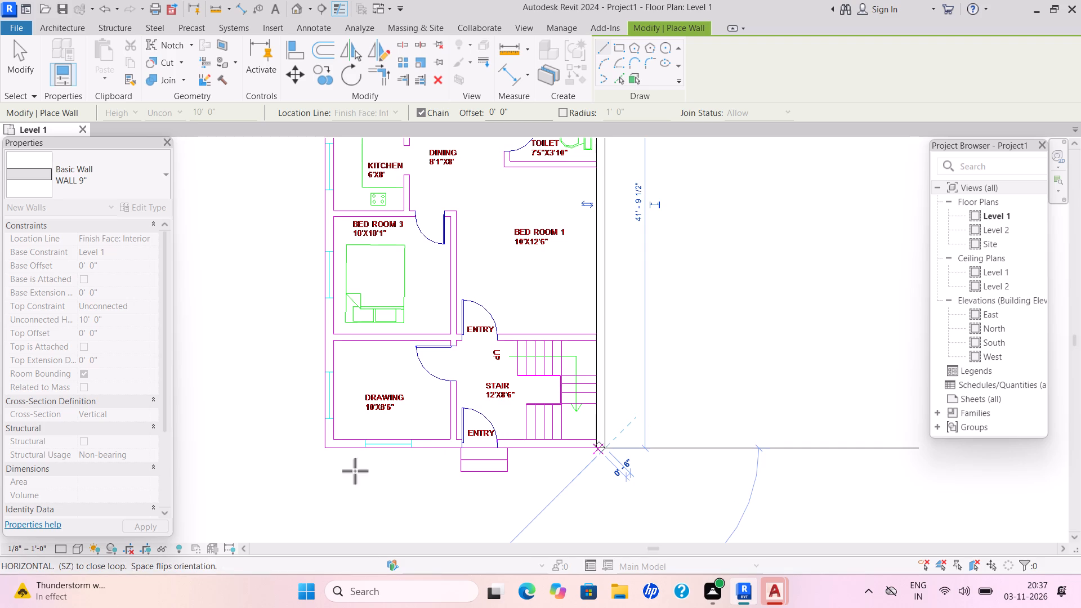
# Draw the exterior walls along the plan's bottom and left outer edges, closing the loop at the corner by Bed Room 1.
pyautogui.moveTo(328, 450); pyautogui.dragTo(328, 445)
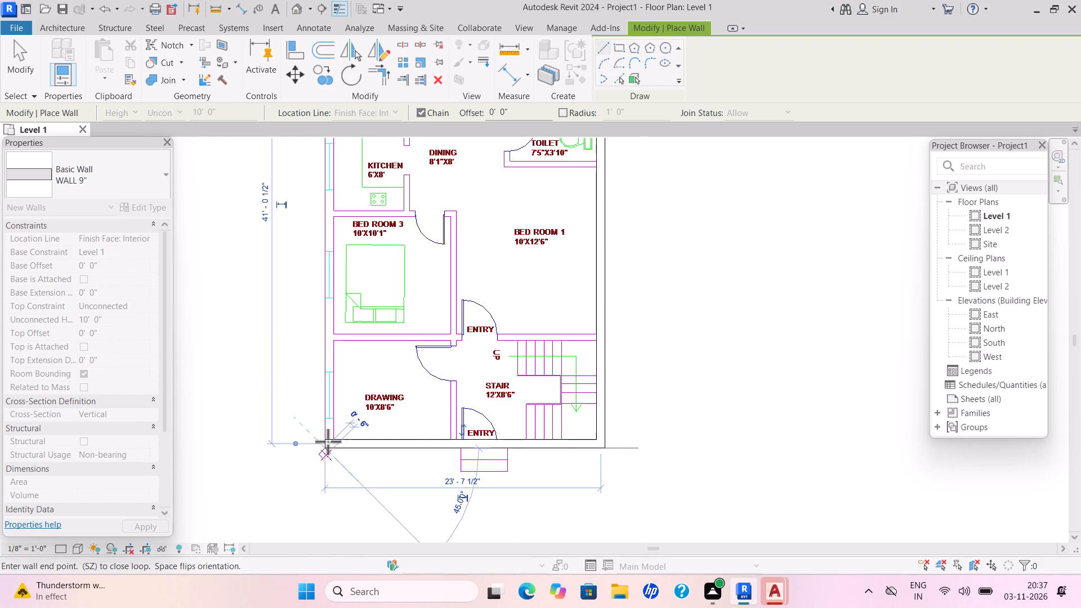
pyautogui.moveTo(337, 321); pyautogui.dragTo(364, 470, button='middle')
pyautogui.scroll(-1, 354, 191)
pyautogui.scroll(1, 354, 194)
pyautogui.scroll(-1, 355, 196)
pyautogui.moveTo(356, 203); pyautogui.dragTo(354, 234, button='middle')
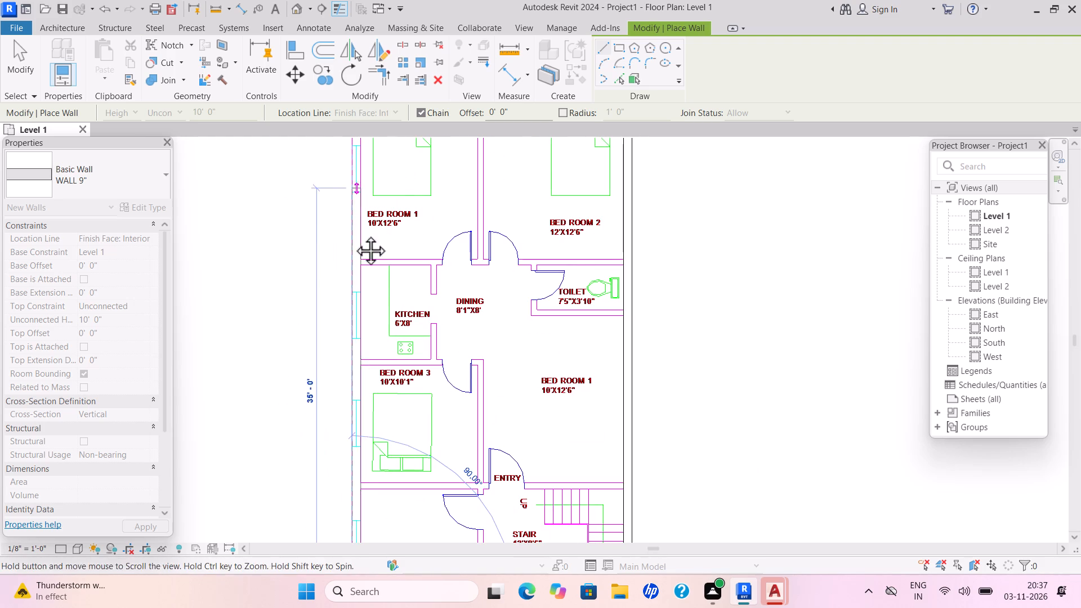
pyautogui.moveTo(354, 234); pyautogui.dragTo(342, 356, button='middle')
pyautogui.click(336, 269)
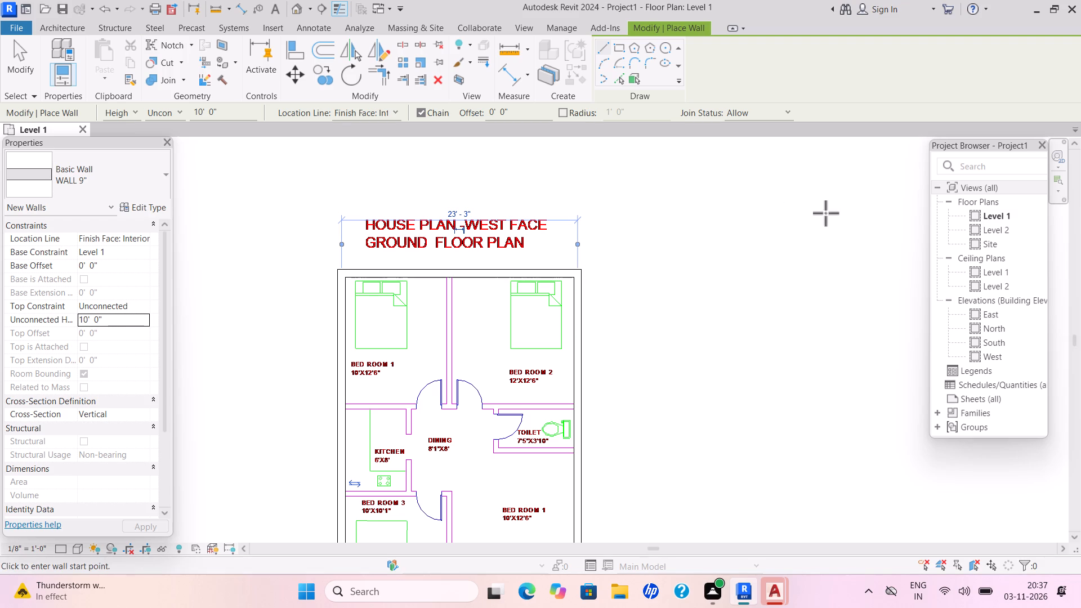
# Choose the Generic - 6" basic wall type and duplicate it under the name WALL 4.5".
pyautogui.click(163, 181)
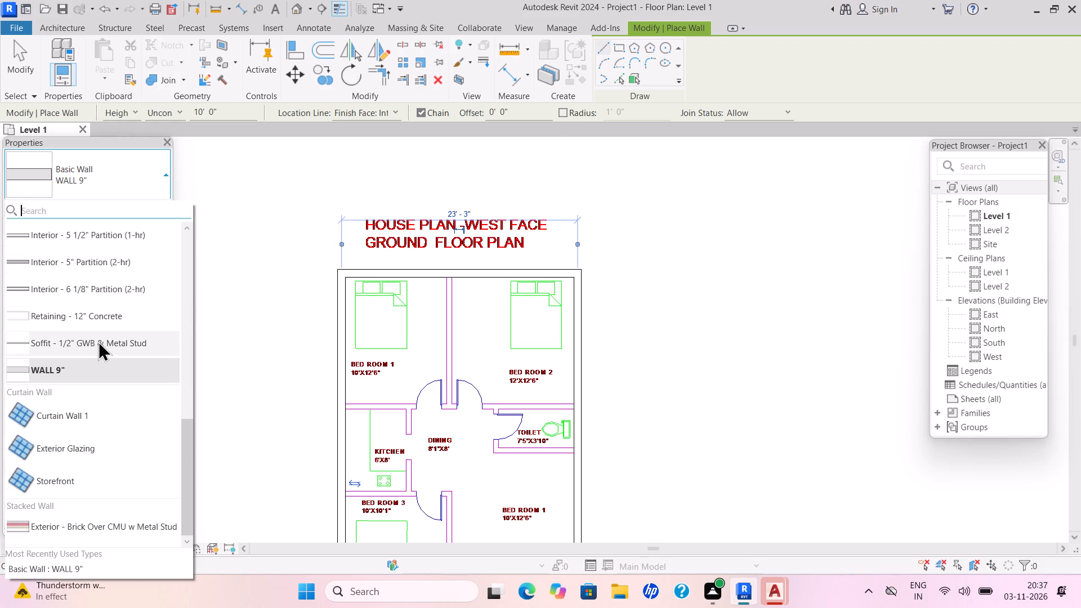
pyautogui.scroll(1, 113, 341)
pyautogui.scroll(-2, 113, 341)
pyautogui.scroll(3, 113, 341)
pyautogui.scroll(-2, 113, 341)
pyautogui.scroll(1, 112, 338)
pyautogui.scroll(1, 119, 261)
pyautogui.scroll(-1, 119, 261)
pyautogui.scroll(1, 119, 261)
pyautogui.scroll(-1, 119, 261)
pyautogui.scroll(2, 119, 261)
pyautogui.scroll(-1, 119, 261)
pyautogui.click(117, 234)
pyautogui.click(145, 207)
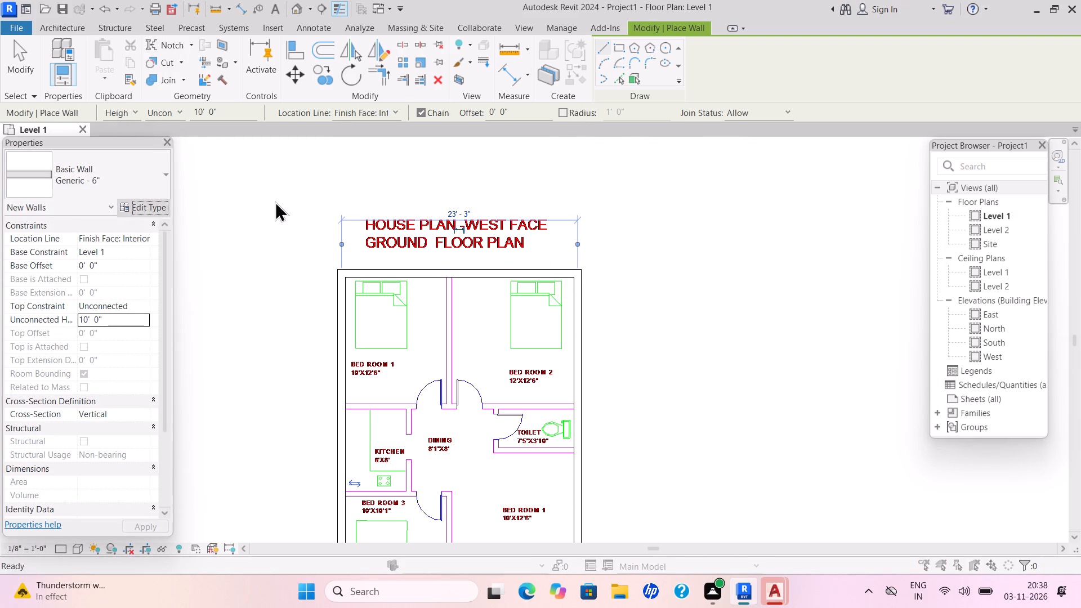
pyautogui.click(899, 130)
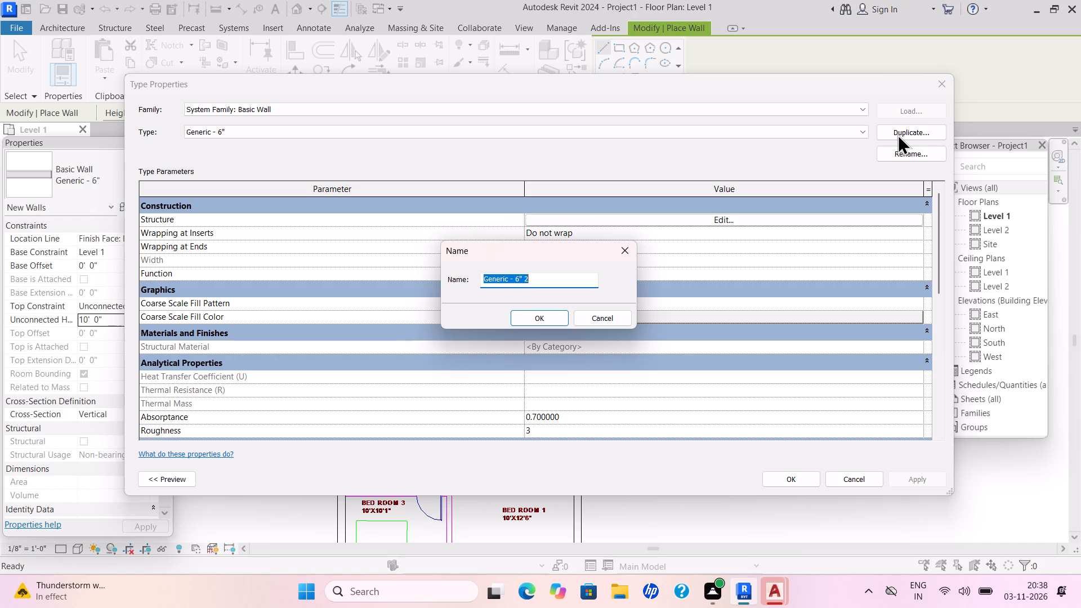
pyautogui.press('BackSpace')
pyautogui.write('WALL')
pyautogui.press('space')
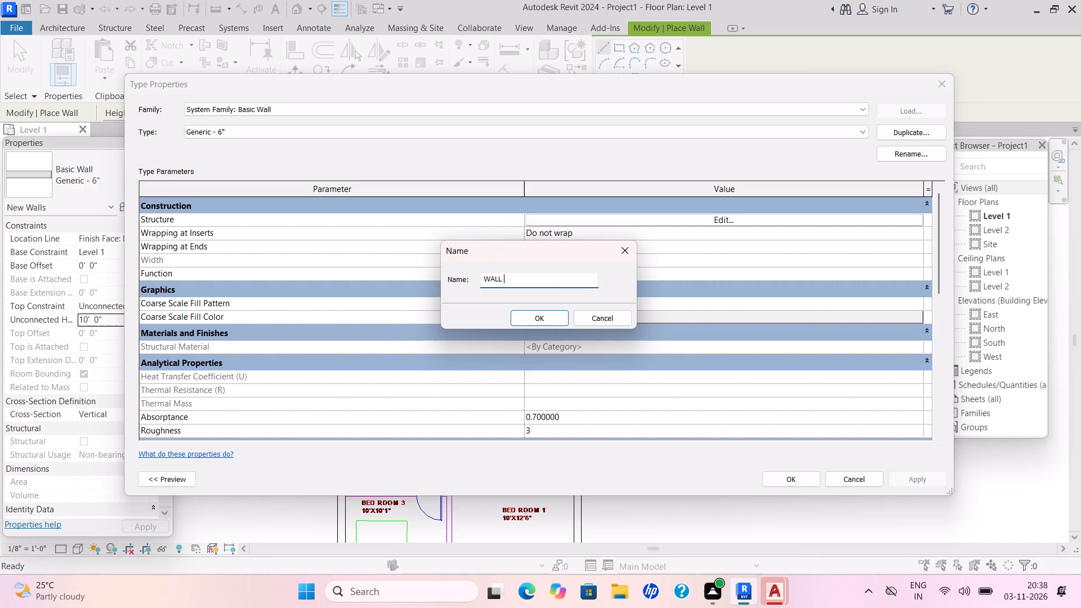
pyautogui.write('4.5"')
pyautogui.press('Return')
# Set the structure layer thickness of the WALL 4.5" type to 4.5" and apply the type changes.
pyautogui.click(726, 222)
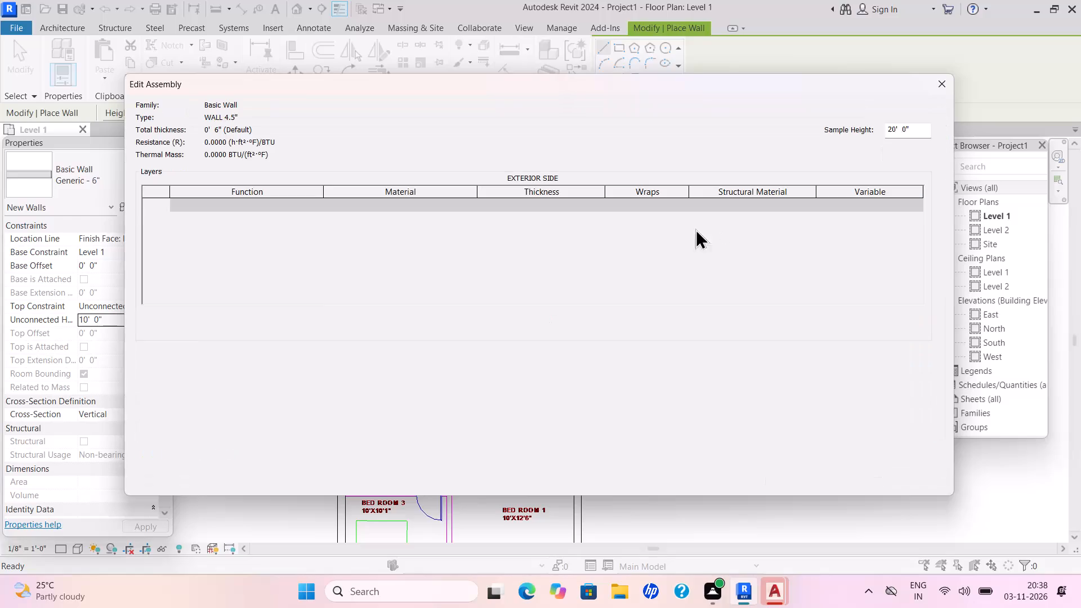
pyautogui.moveTo(536, 222); pyautogui.dragTo(525, 239)
pyautogui.press('BackSpace')
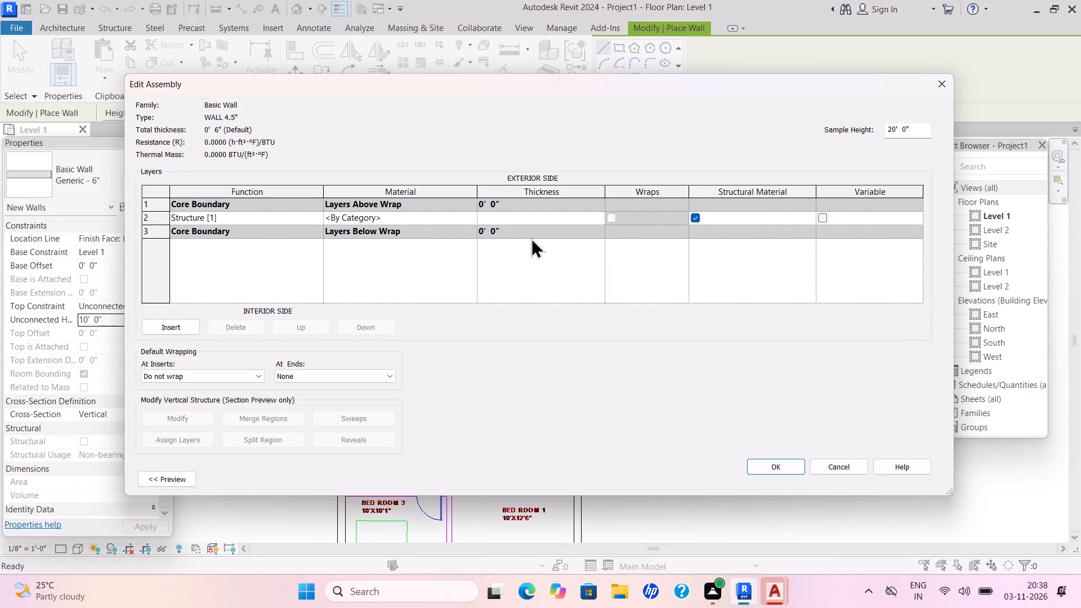
pyautogui.write('4.5"')
pyautogui.press('Return')
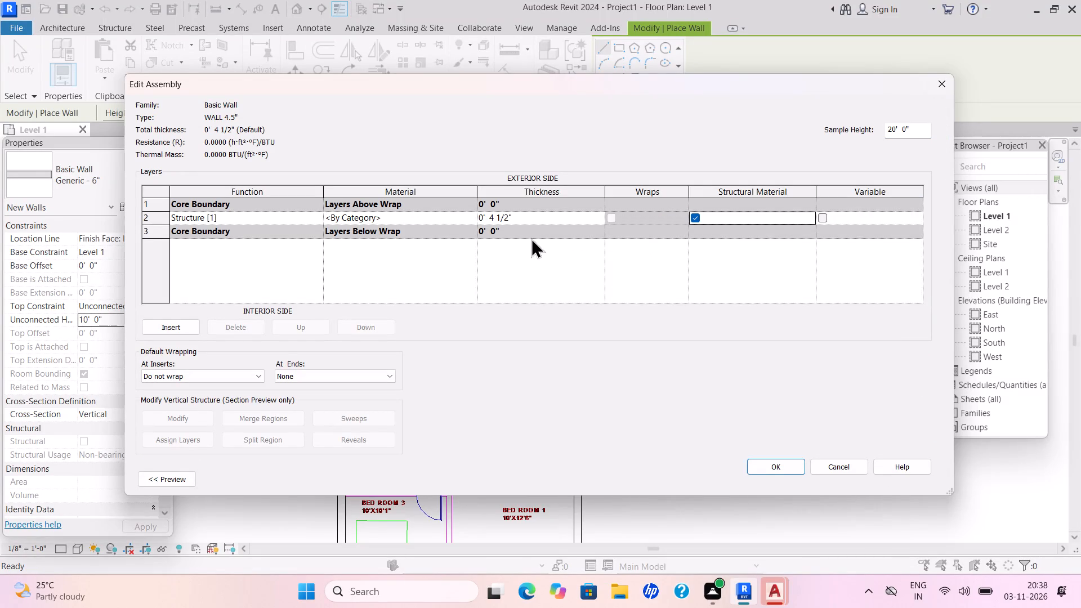
pyautogui.click(787, 462)
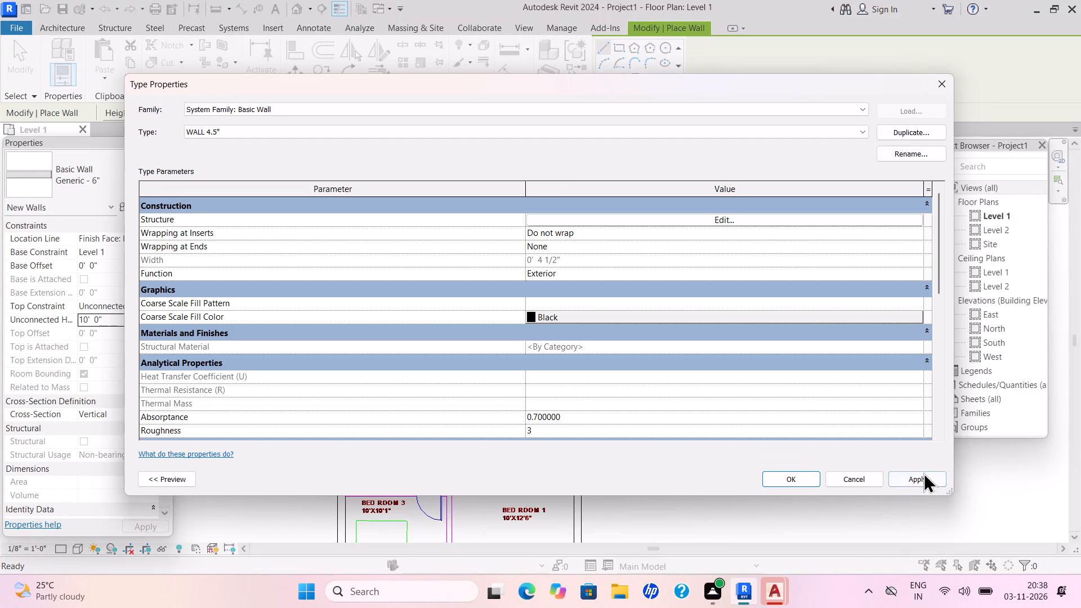
pyautogui.click(923, 474)
pyautogui.click(801, 475)
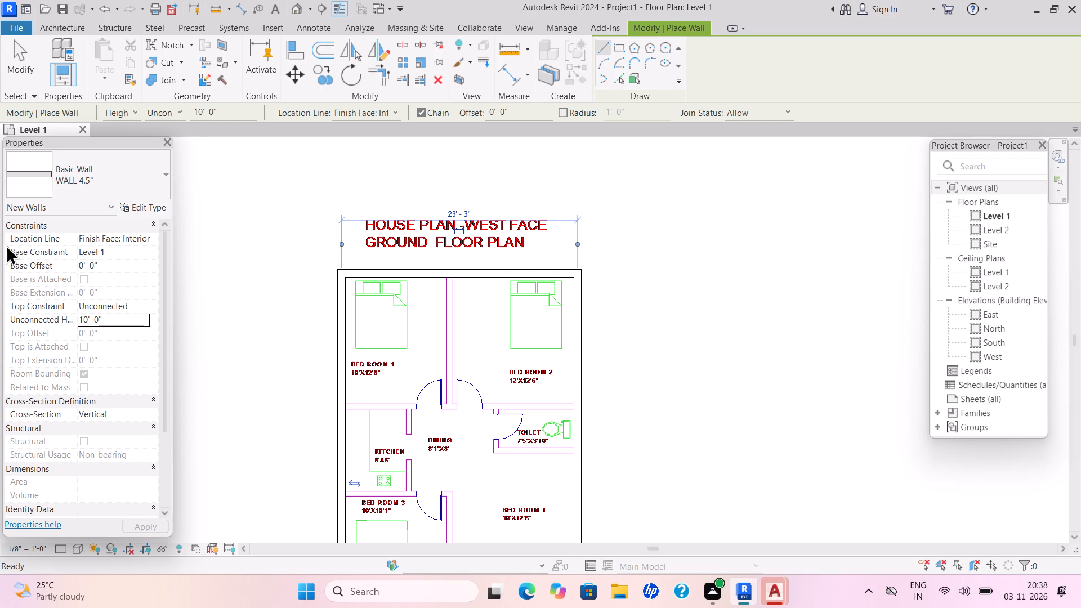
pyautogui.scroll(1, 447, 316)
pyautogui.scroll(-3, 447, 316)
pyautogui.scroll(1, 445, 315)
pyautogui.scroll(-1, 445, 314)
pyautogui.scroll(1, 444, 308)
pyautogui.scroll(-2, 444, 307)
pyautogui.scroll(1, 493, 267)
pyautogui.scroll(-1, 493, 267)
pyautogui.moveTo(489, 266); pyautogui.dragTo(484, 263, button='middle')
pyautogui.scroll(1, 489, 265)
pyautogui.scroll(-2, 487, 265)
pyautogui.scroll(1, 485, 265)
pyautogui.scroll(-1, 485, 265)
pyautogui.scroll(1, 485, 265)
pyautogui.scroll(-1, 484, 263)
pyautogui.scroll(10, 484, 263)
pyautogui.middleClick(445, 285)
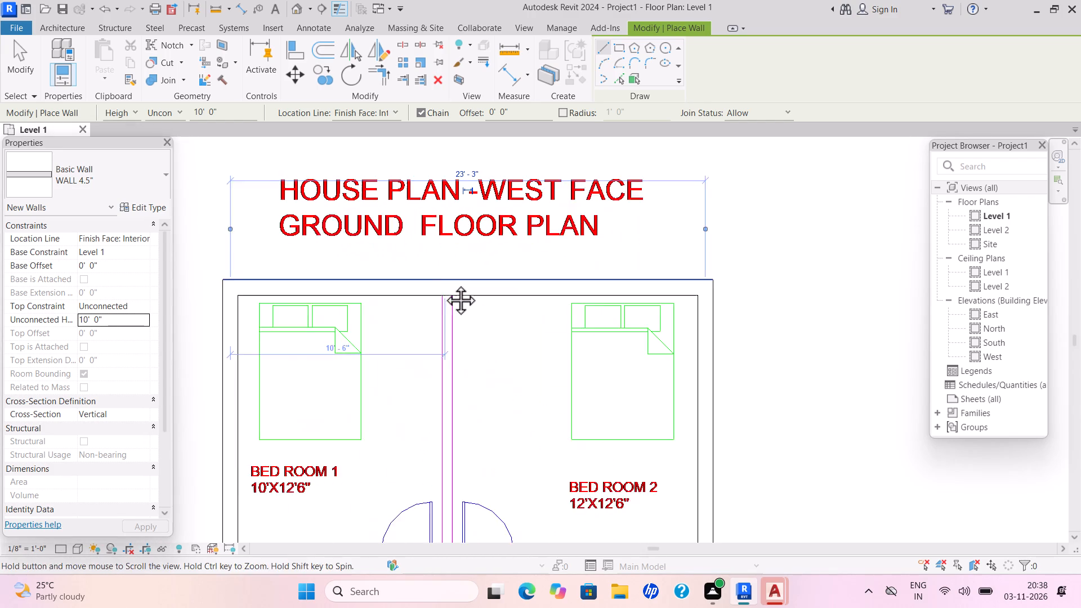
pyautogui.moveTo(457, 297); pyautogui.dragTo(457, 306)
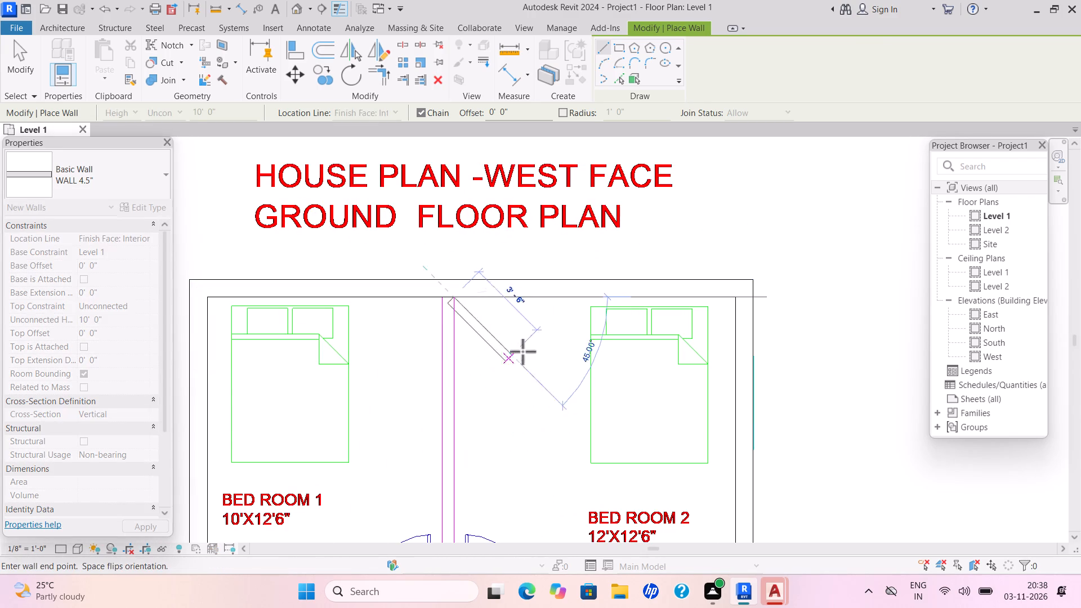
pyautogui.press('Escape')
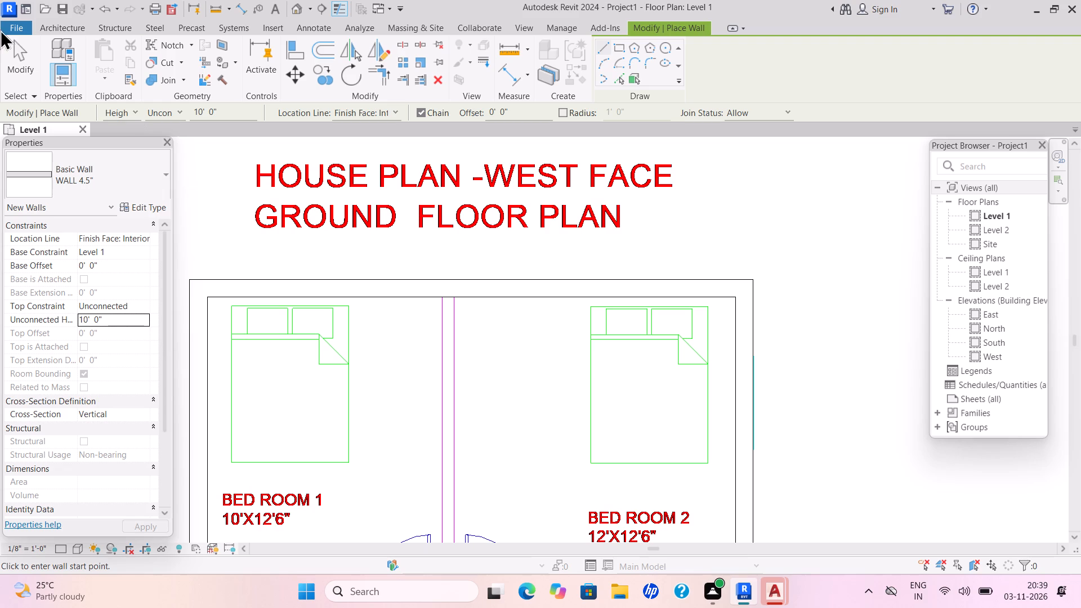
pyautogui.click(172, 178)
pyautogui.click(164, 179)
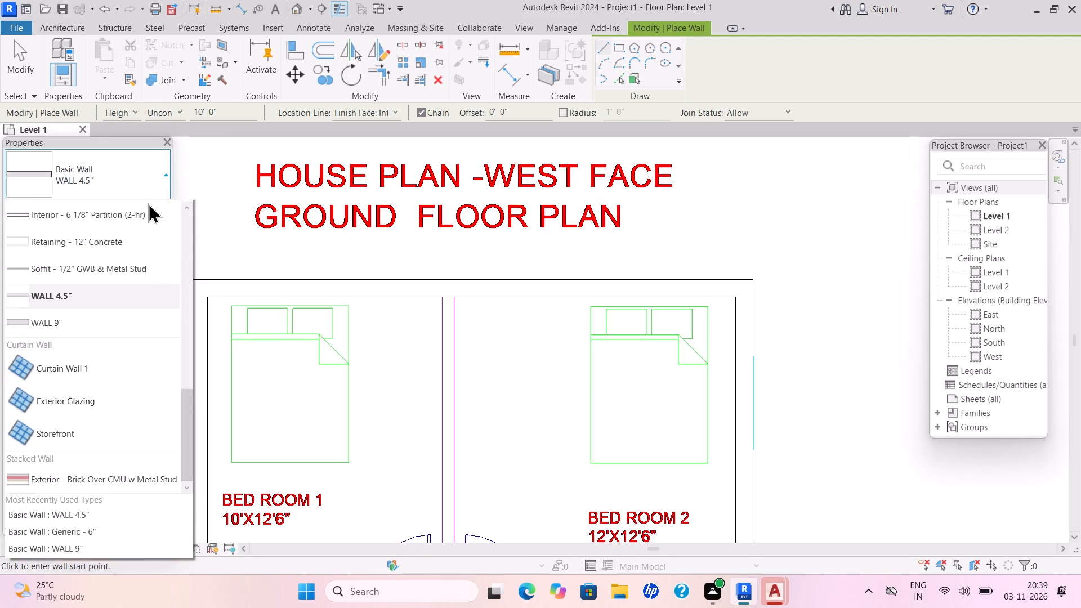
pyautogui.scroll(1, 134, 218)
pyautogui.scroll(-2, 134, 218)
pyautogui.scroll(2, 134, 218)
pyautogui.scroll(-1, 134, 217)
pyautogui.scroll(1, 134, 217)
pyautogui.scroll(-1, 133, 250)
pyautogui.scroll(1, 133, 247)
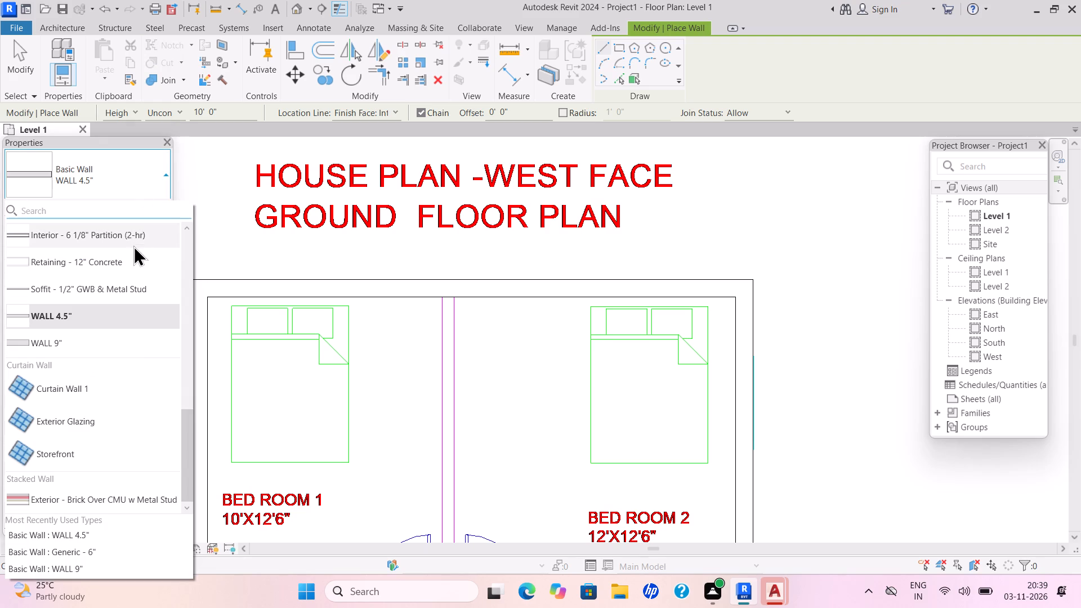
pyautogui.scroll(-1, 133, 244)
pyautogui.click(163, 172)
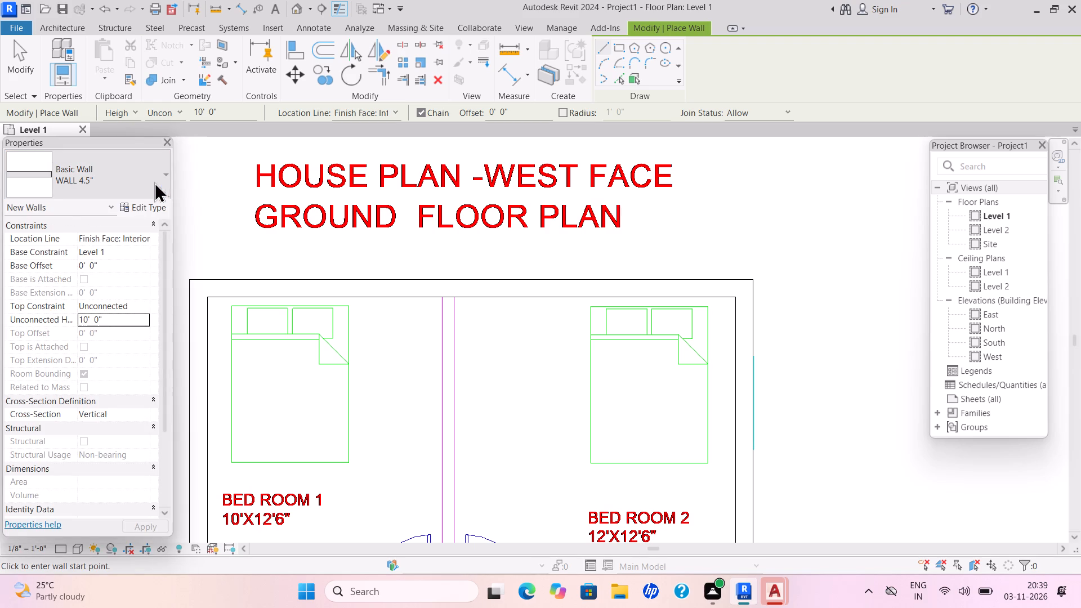
# Choose the Generic - 12" basic wall type and duplicate it under the name WALL 6".
pyautogui.click(159, 181)
pyautogui.scroll(-2, 96, 314)
pyautogui.scroll(1, 94, 314)
pyautogui.scroll(-2, 94, 314)
pyautogui.scroll(1, 94, 314)
pyautogui.scroll(-1, 94, 314)
pyautogui.scroll(1, 94, 314)
pyautogui.scroll(-1, 94, 314)
pyautogui.scroll(1, 94, 314)
pyautogui.scroll(-1, 94, 314)
pyautogui.scroll(3, 94, 314)
pyautogui.scroll(-2, 94, 314)
pyautogui.scroll(2, 94, 314)
pyautogui.scroll(-1, 94, 314)
pyautogui.click(112, 244)
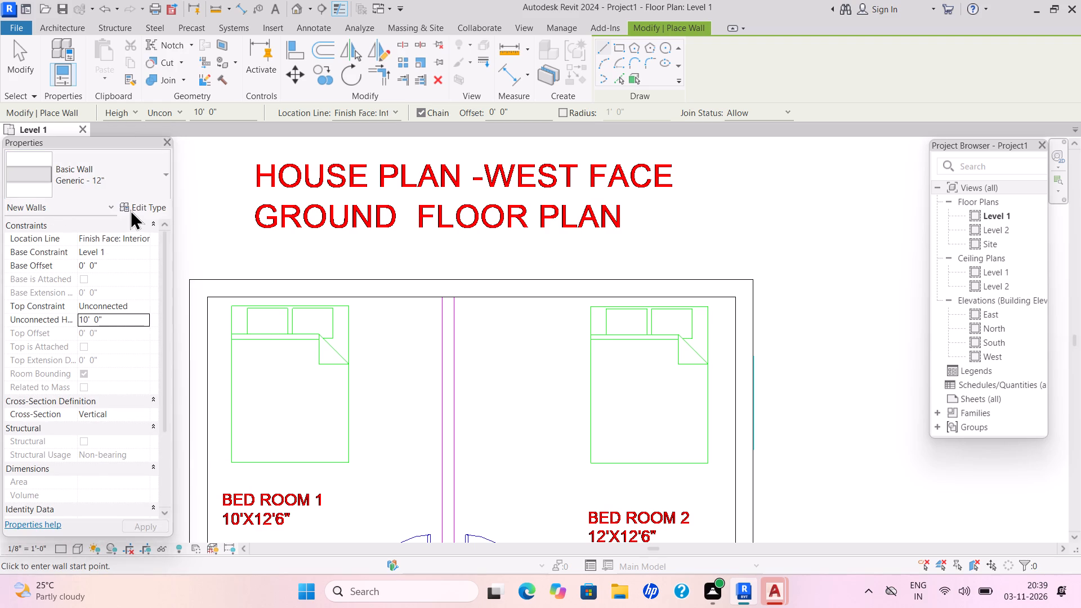
pyautogui.click(130, 209)
pyautogui.click(910, 128)
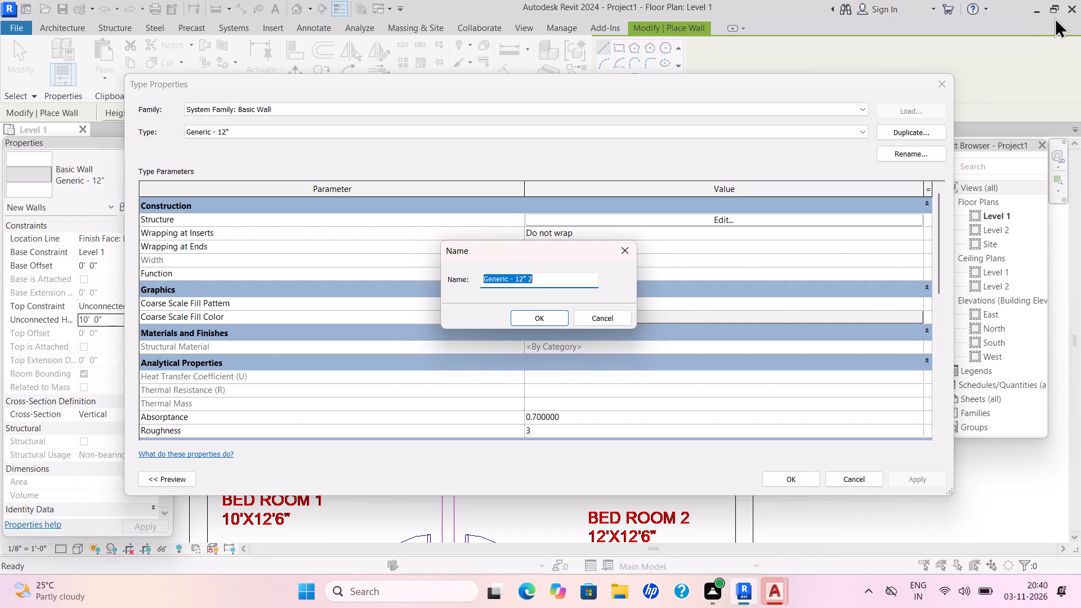
pyautogui.press('BackSpace')
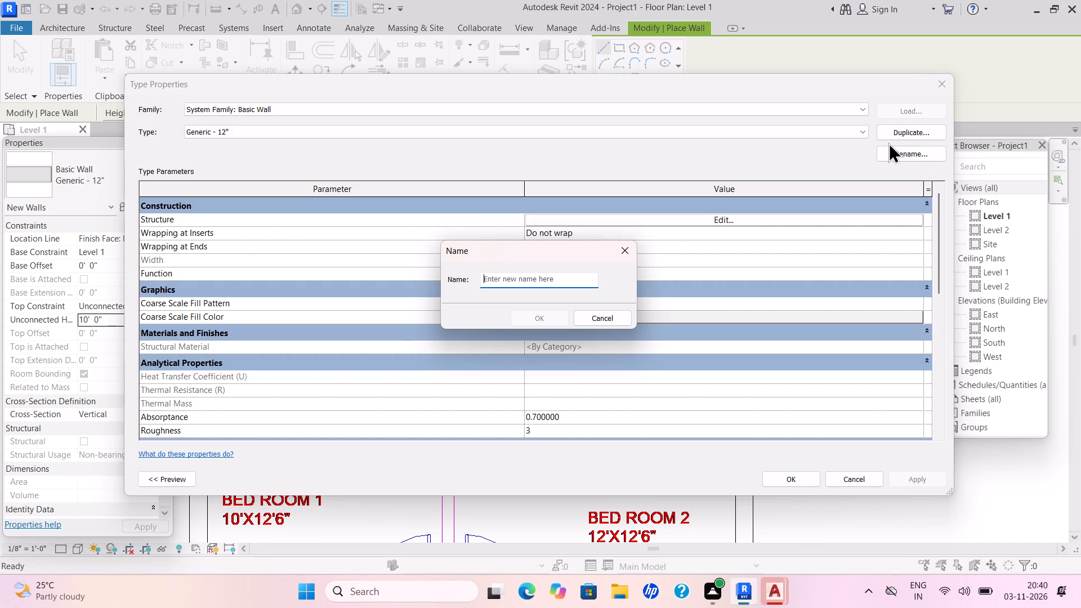
pyautogui.write('WALL 6"')
pyautogui.press('Return')
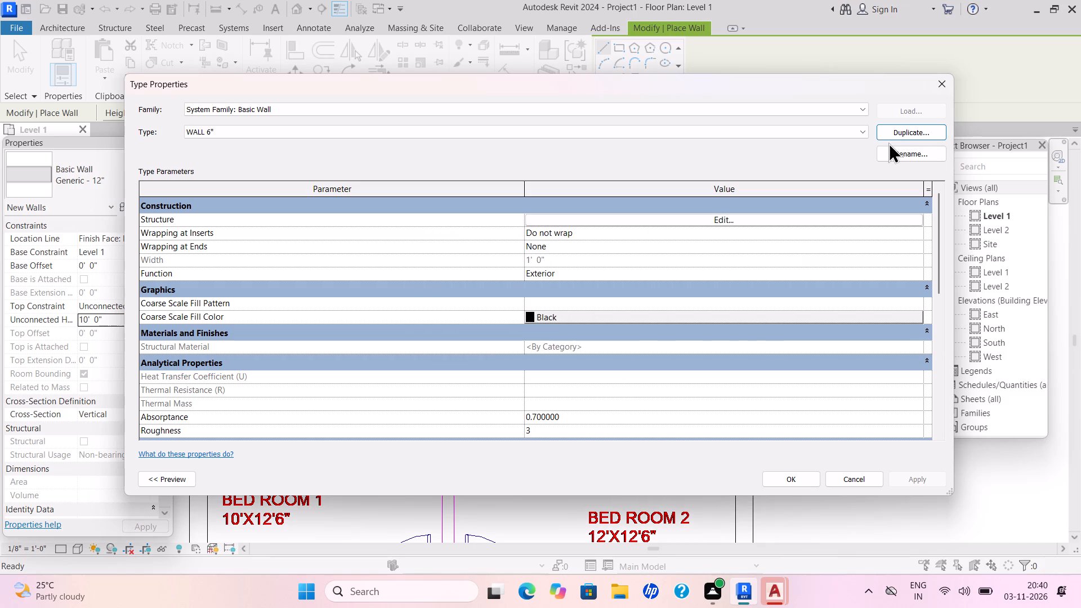
# Set the structure layer thickness of the WALL 6" type to 6" and apply the type changes.
pyautogui.click(722, 217)
pyautogui.moveTo(544, 218); pyautogui.dragTo(535, 231)
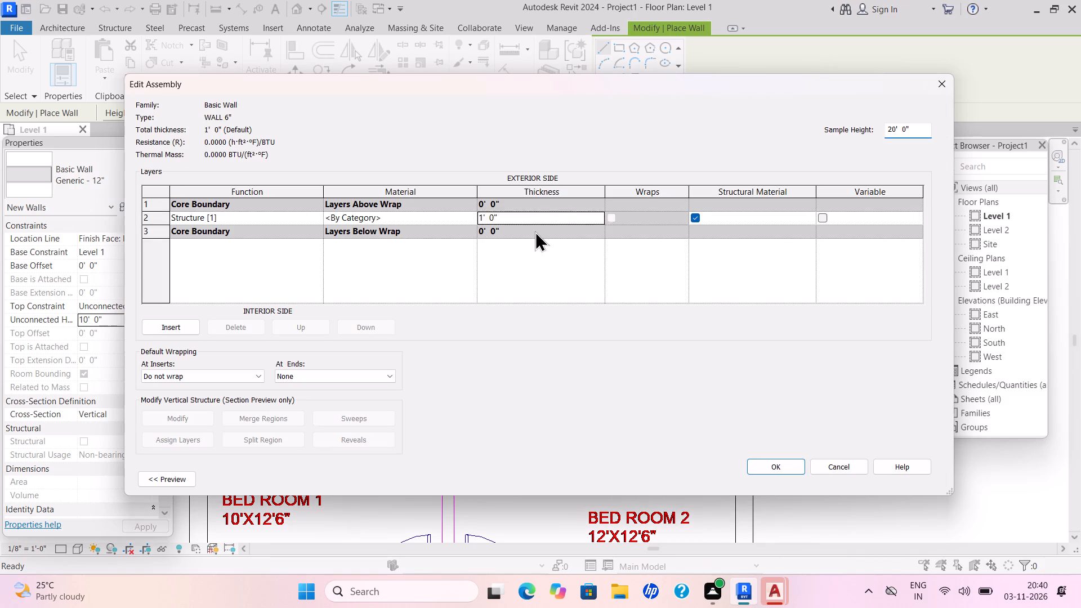
pyautogui.moveTo(535, 231); pyautogui.dragTo(535, 230)
pyautogui.press('BackSpace')
pyautogui.write('6"')
pyautogui.press('Return')
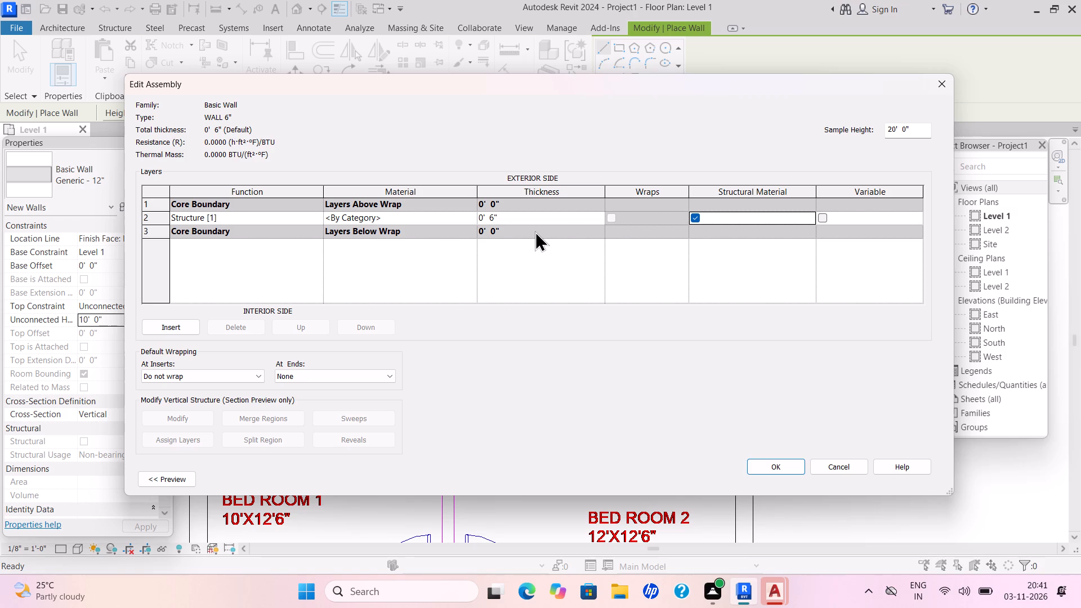
pyautogui.scroll(1, 498, 144)
pyautogui.scroll(-2, 508, 169)
pyautogui.scroll(1, 517, 177)
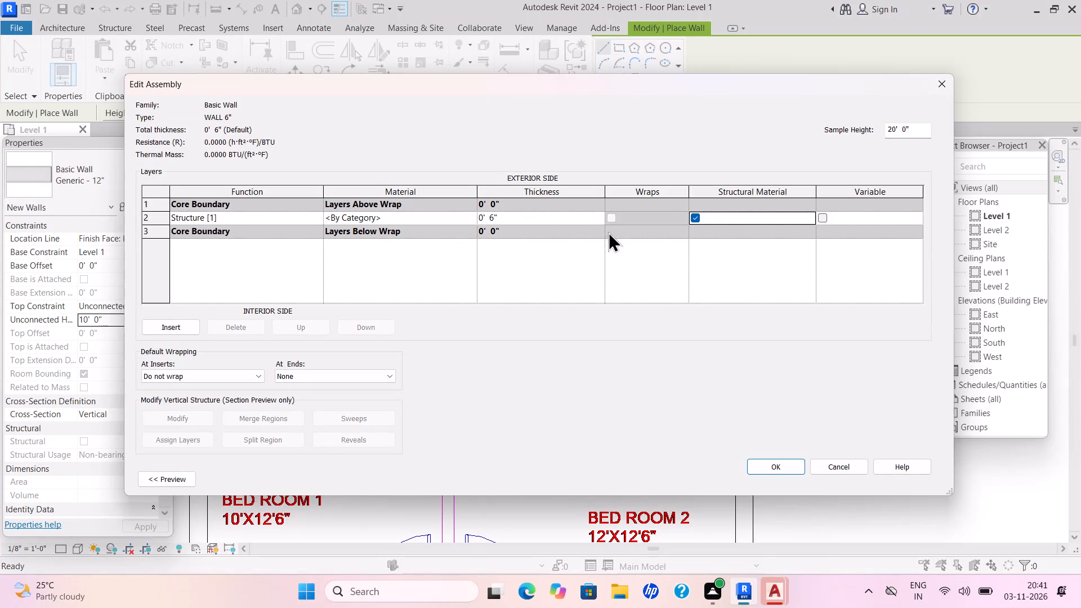
pyautogui.scroll(-1, 644, 254)
pyautogui.click(786, 465)
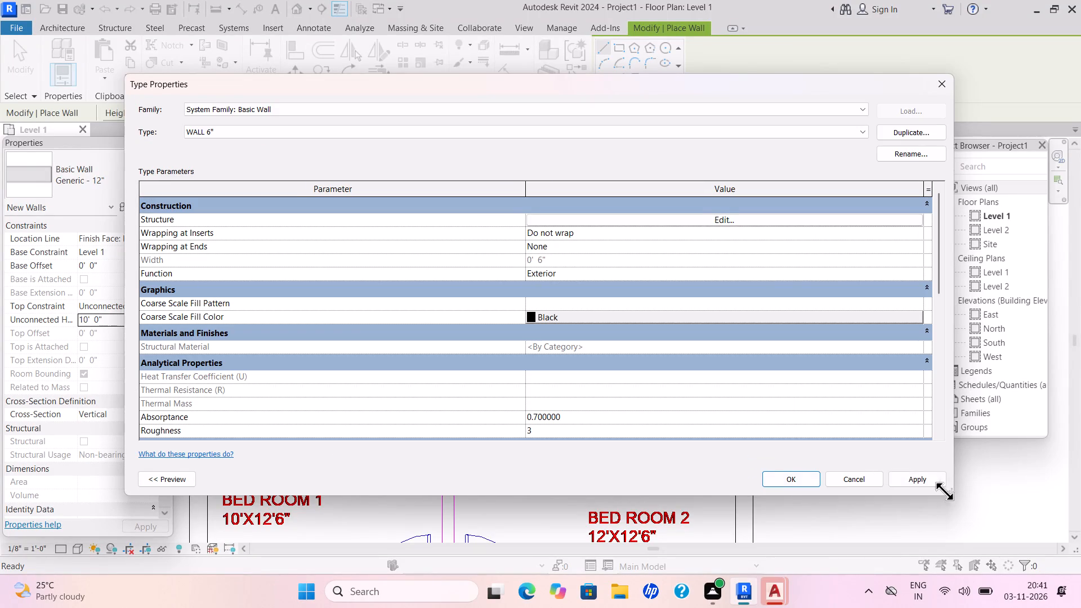
pyautogui.click(933, 485)
pyautogui.click(793, 469)
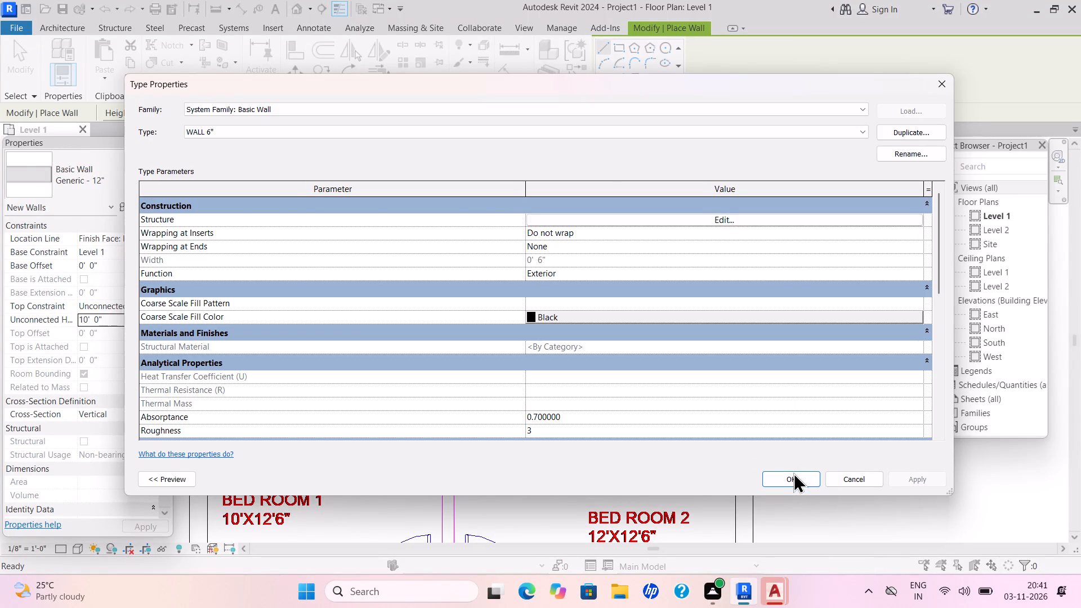
pyautogui.click(793, 477)
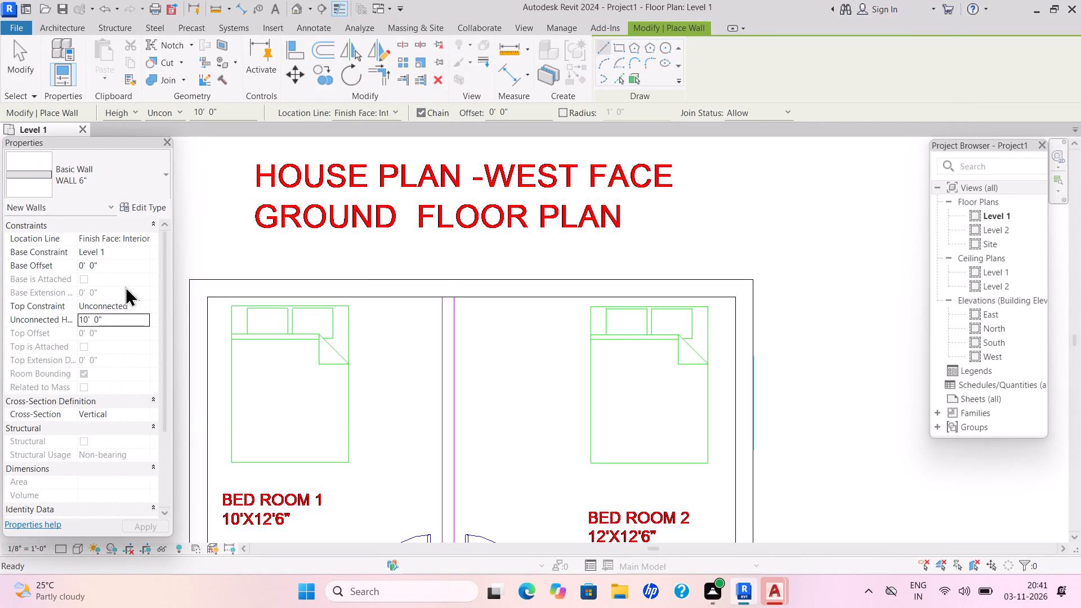
# Start a straight WALL 6" partition between Bed Room 1 and Bed Room 2 from the exterior wall's inner face along the plan line.
pyautogui.scroll(2, 474, 276)
pyautogui.scroll(-1, 474, 276)
pyautogui.scroll(1, 474, 276)
pyautogui.scroll(-1, 474, 276)
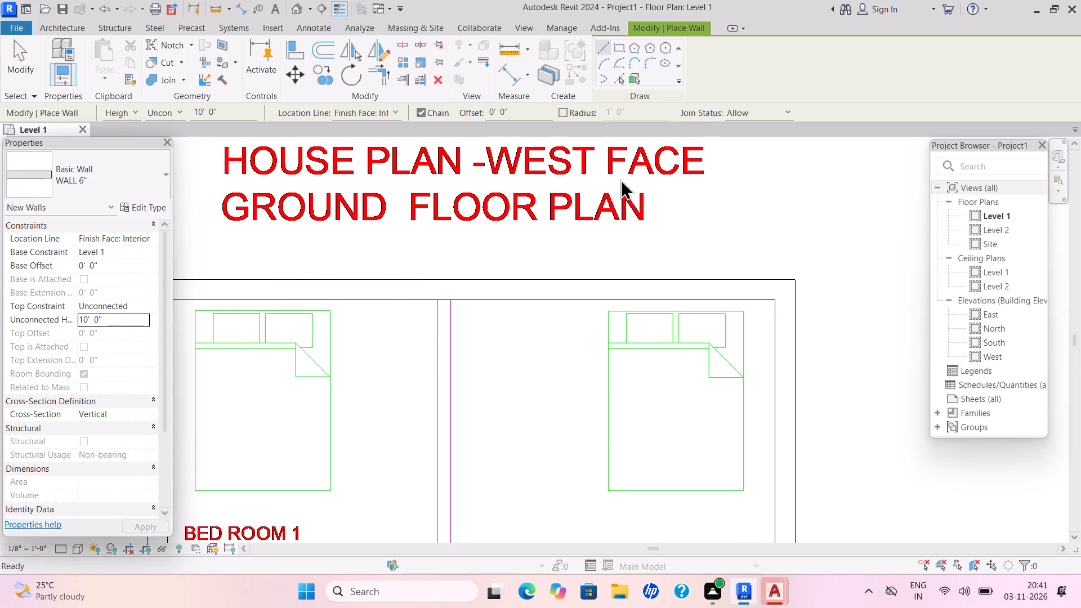
pyautogui.click(605, 46)
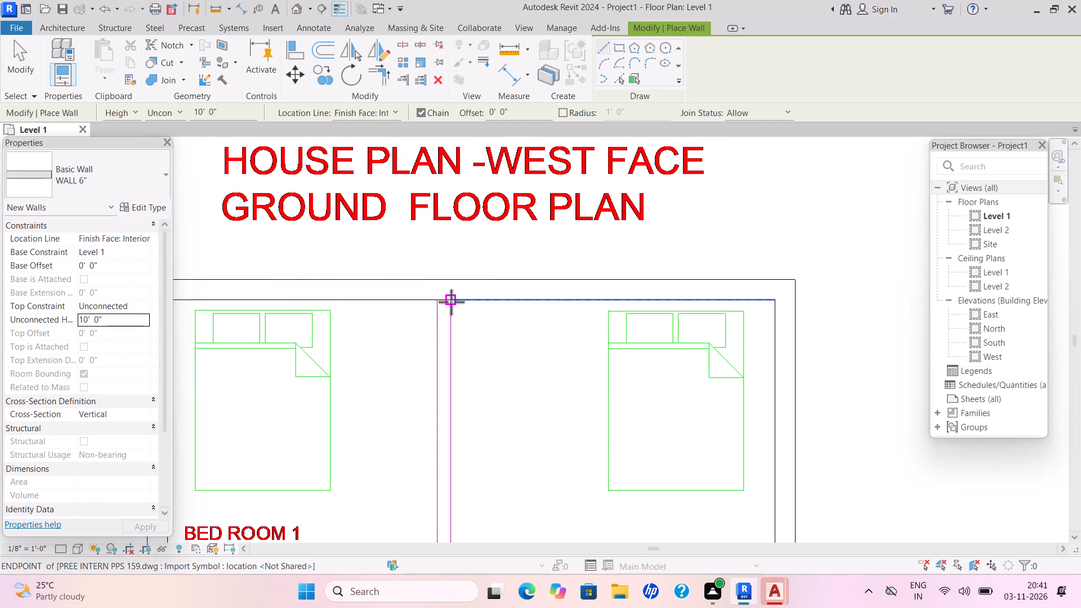
pyautogui.moveTo(451, 302); pyautogui.dragTo(451, 314)
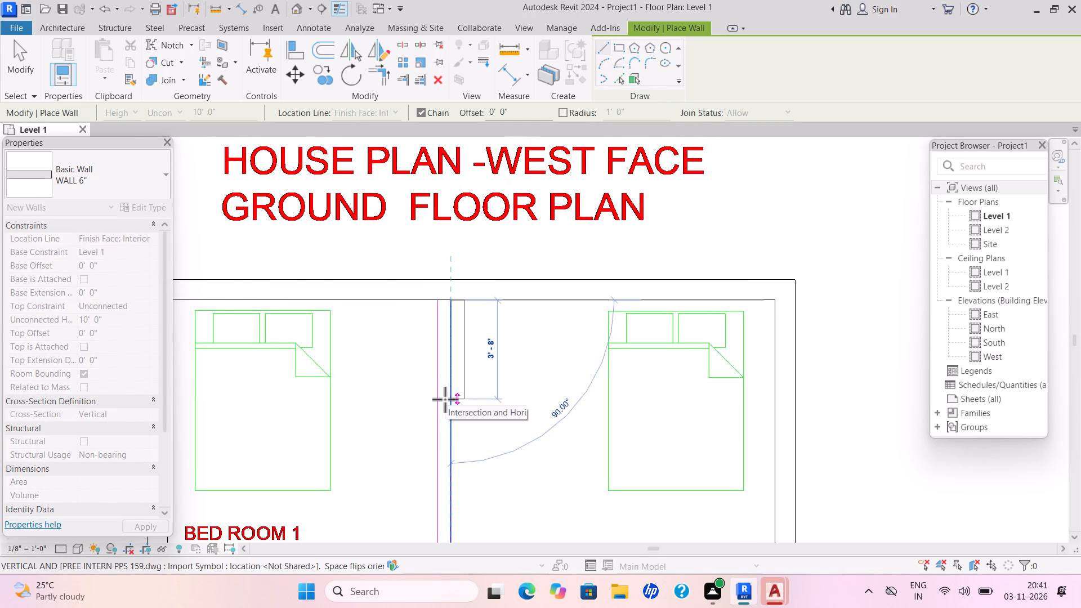
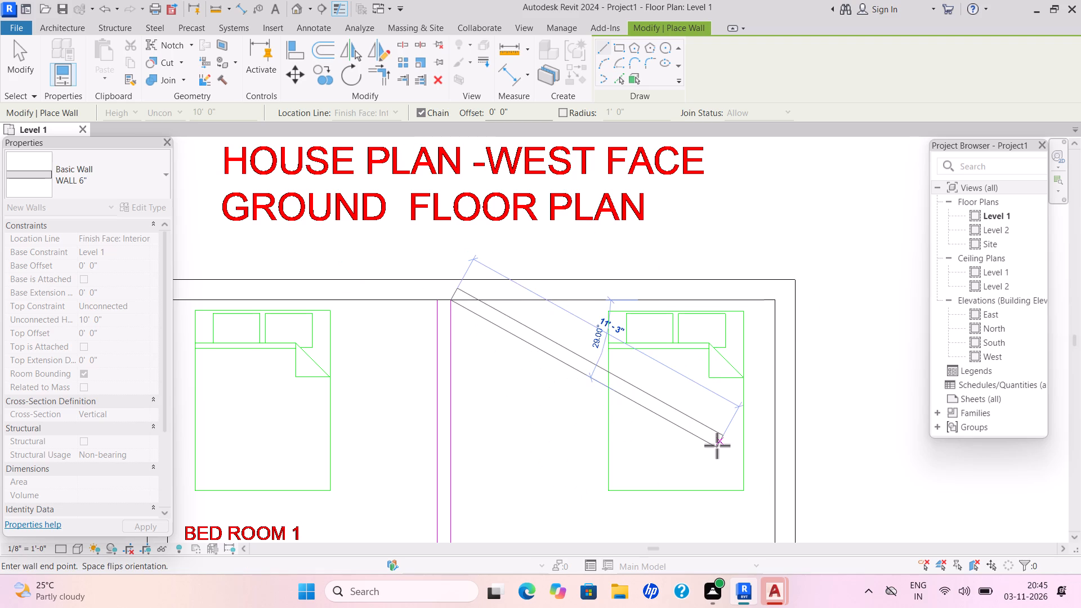
# Flip the WALL 6" partition onto the plan lines and end it at the bottom of Bed Rooms 1 and 2, about 12'-6" long.
pyautogui.press('space')
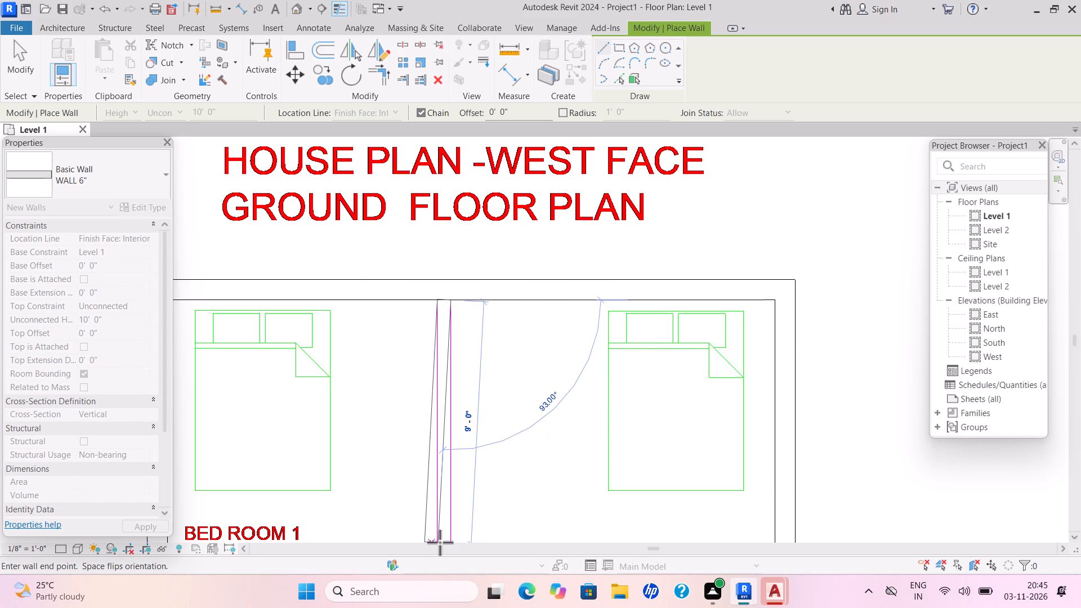
pyautogui.scroll(-1, 484, 475)
pyautogui.scroll(1, 484, 475)
pyautogui.scroll(-1, 484, 474)
pyautogui.moveTo(479, 469); pyautogui.dragTo(425, 157, button='middle')
pyautogui.scroll(1, 422, 186)
pyautogui.scroll(-2, 423, 162)
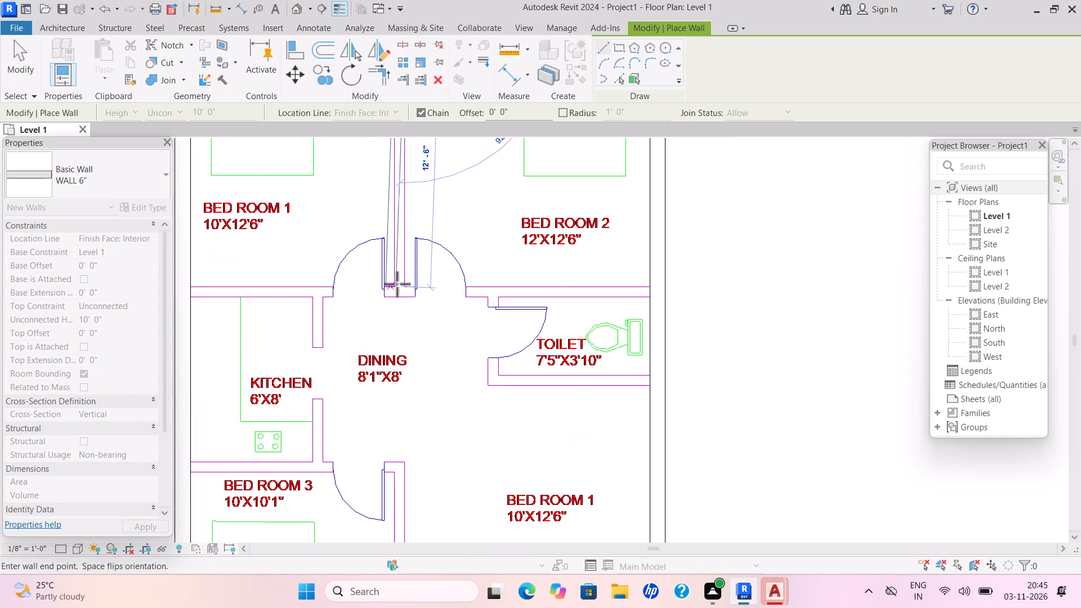
pyautogui.click(403, 289)
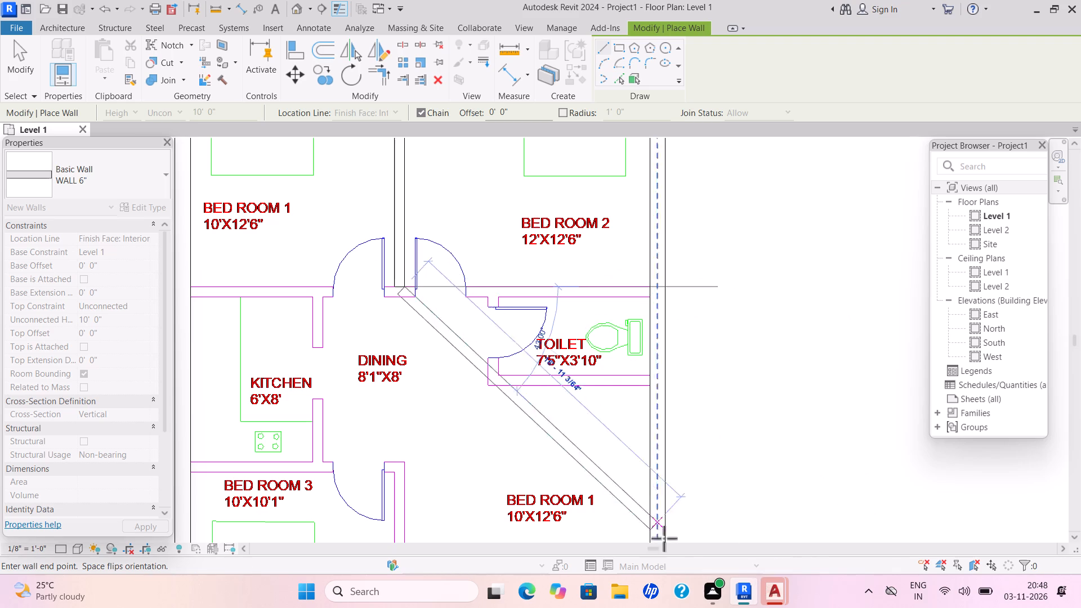
pyautogui.press('Escape')
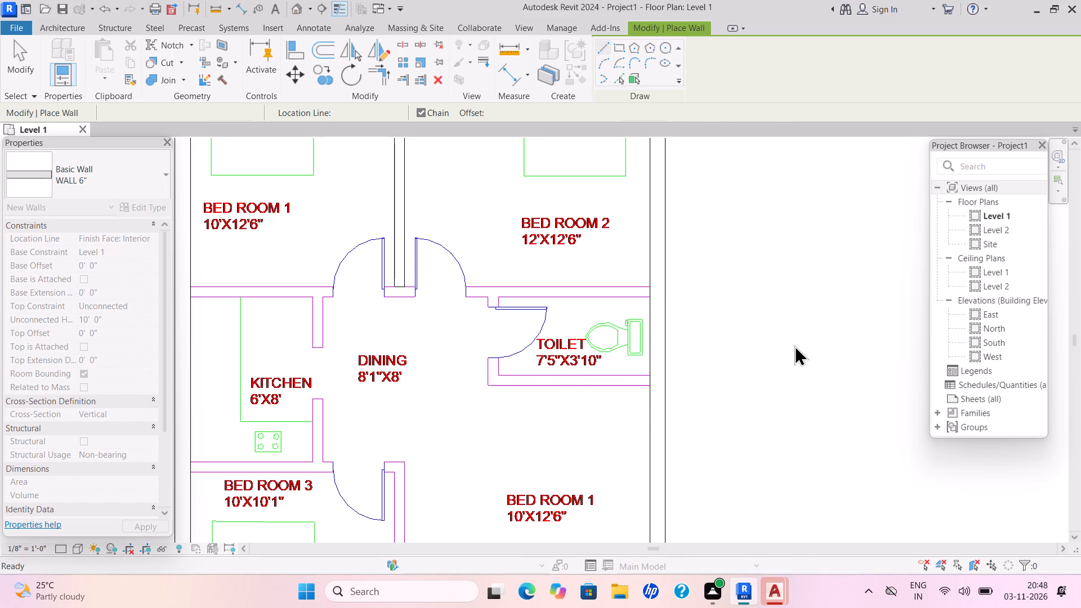
# Draw a horizontal WALL 6" about 22'-6" long below Bed Rooms 1 and 2, from the toilet-side exterior wall to the kitchen-side one.
pyautogui.click(647, 297)
pyautogui.press('space')
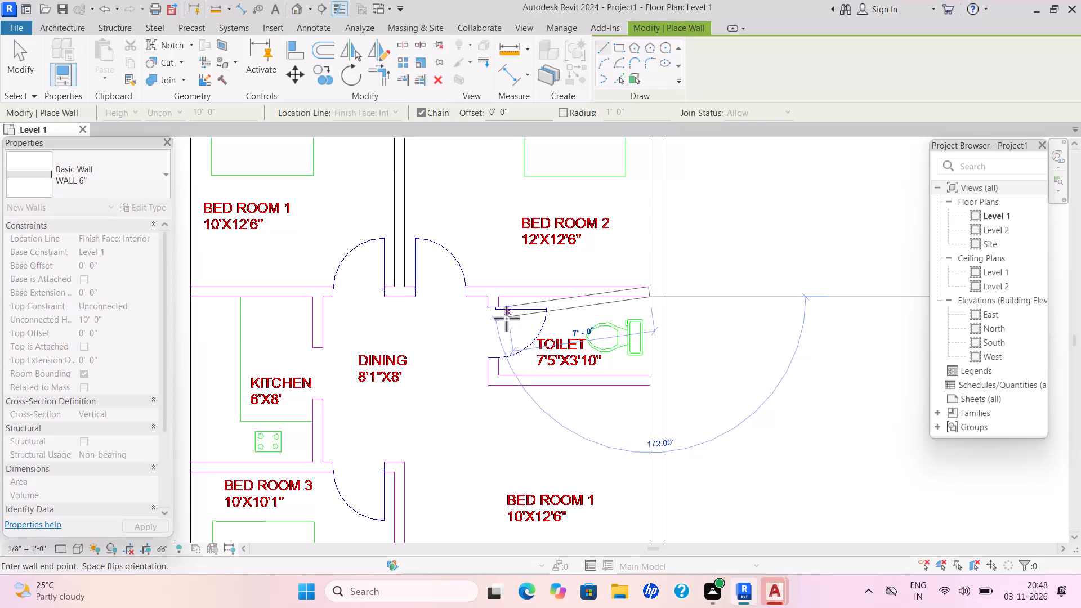
pyautogui.scroll(1, 522, 312)
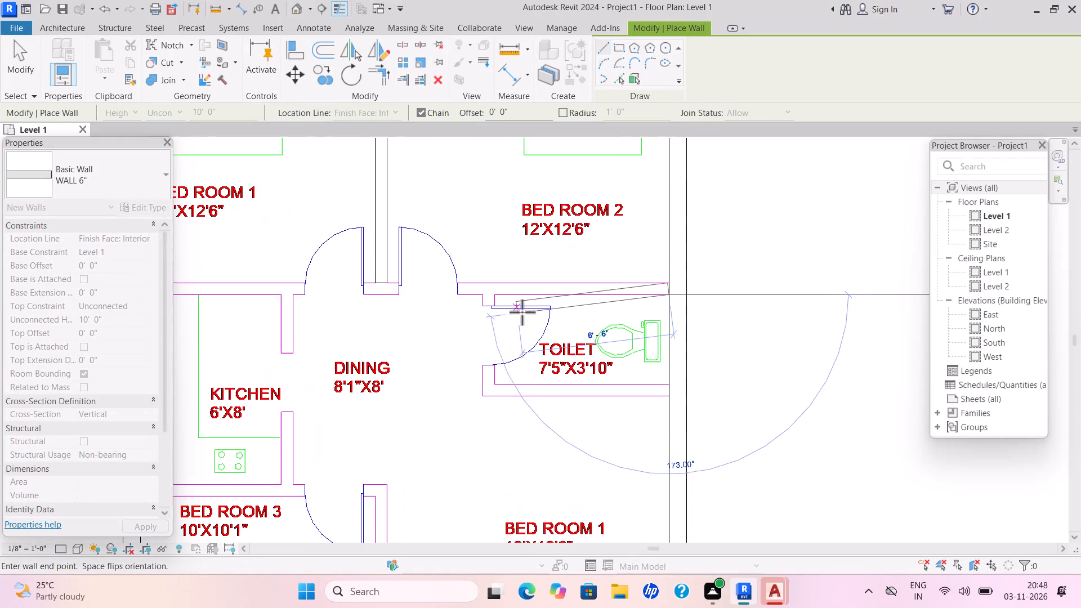
pyautogui.scroll(1, 522, 312)
pyautogui.scroll(-2, 434, 280)
pyautogui.moveTo(434, 280); pyautogui.dragTo(636, 256, button='middle')
pyautogui.scroll(2, 449, 281)
pyautogui.scroll(-1, 501, 281)
pyautogui.scroll(2, 512, 280)
pyautogui.scroll(-1, 579, 266)
pyautogui.scroll(1, 636, 256)
pyautogui.scroll(-3, 636, 256)
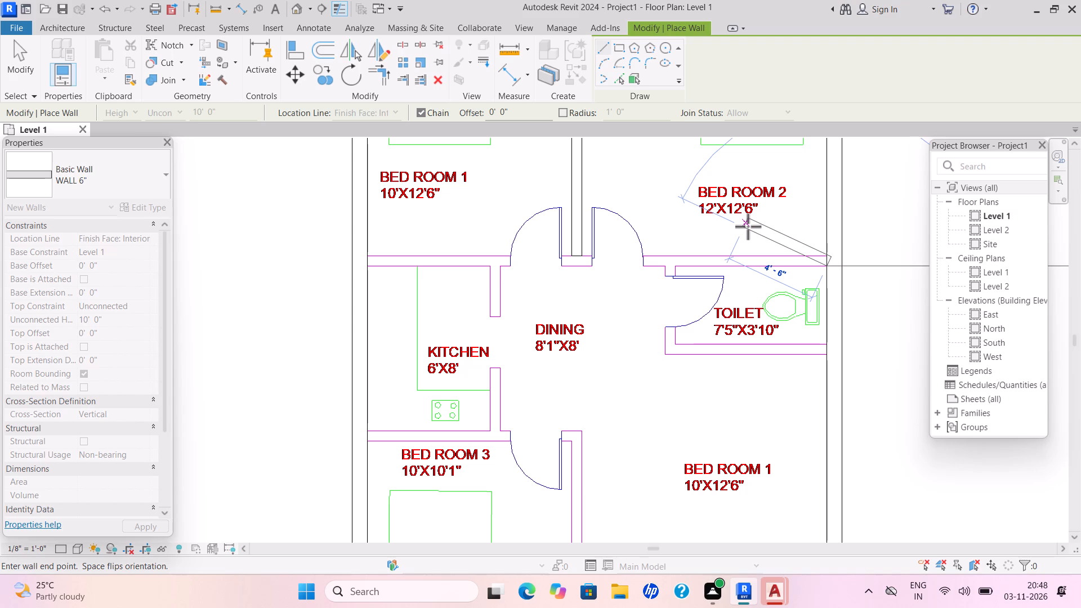
pyautogui.click(367, 267)
pyautogui.press('Escape')
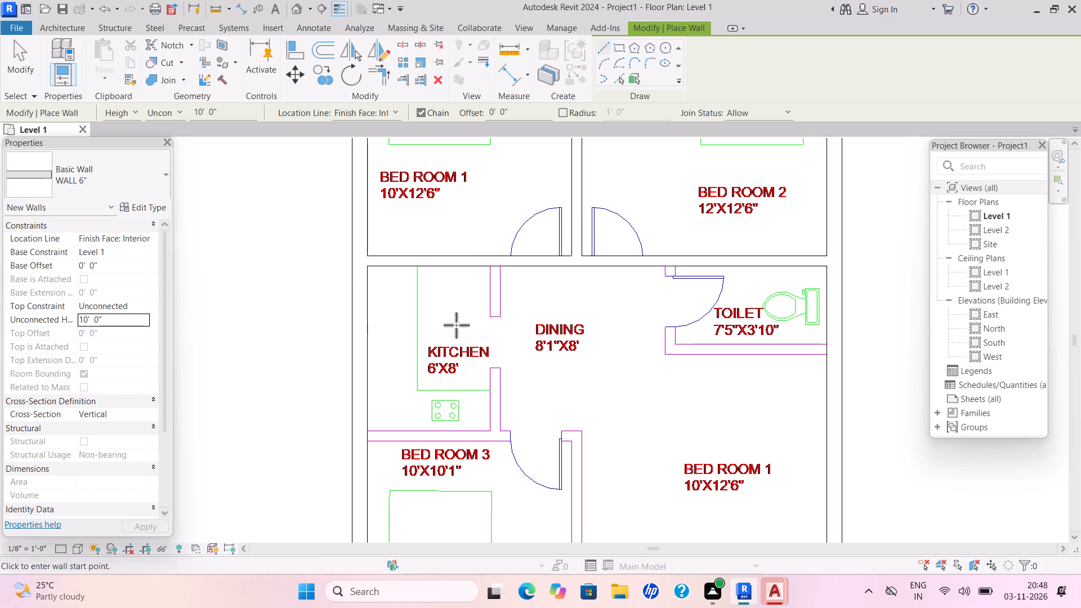
# Start a vertical WALL 6" partition between Kitchen and Dining from the horizontal wall, flipped to sit within the plan lines.
pyautogui.click(501, 270)
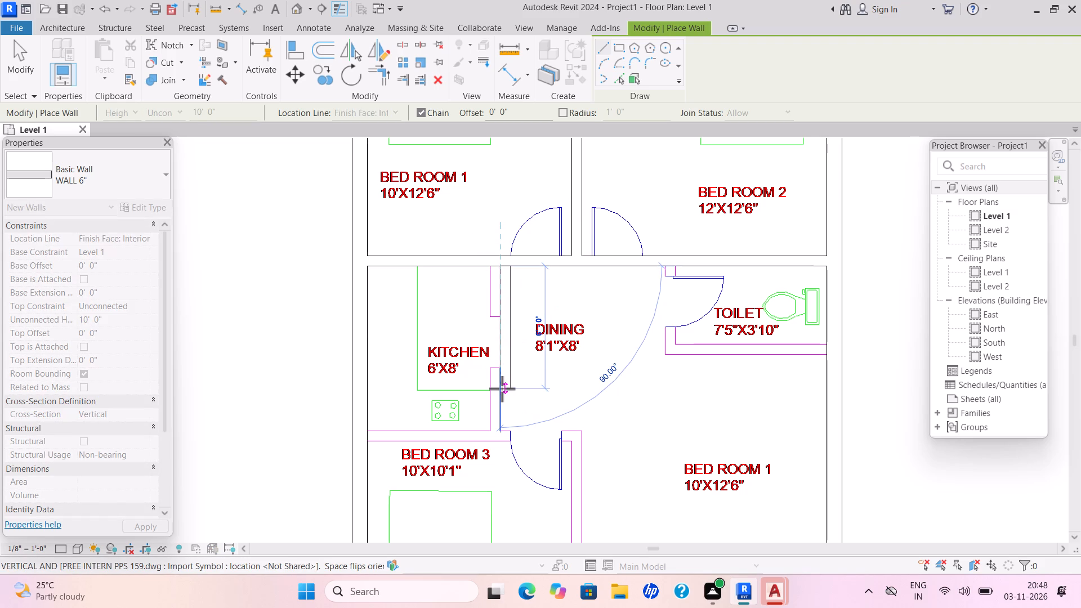
pyautogui.press('space')
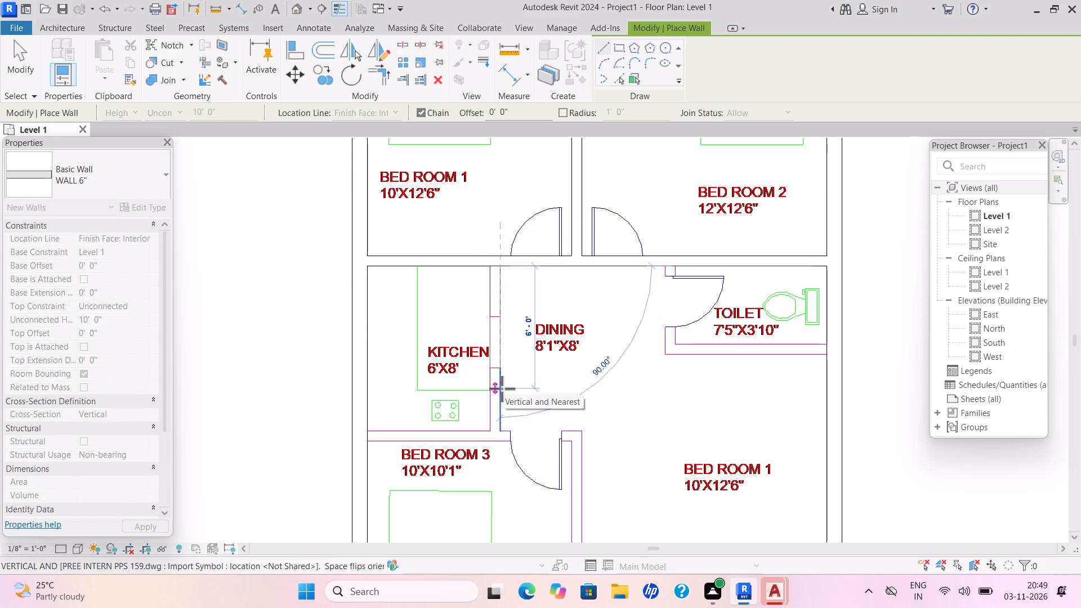
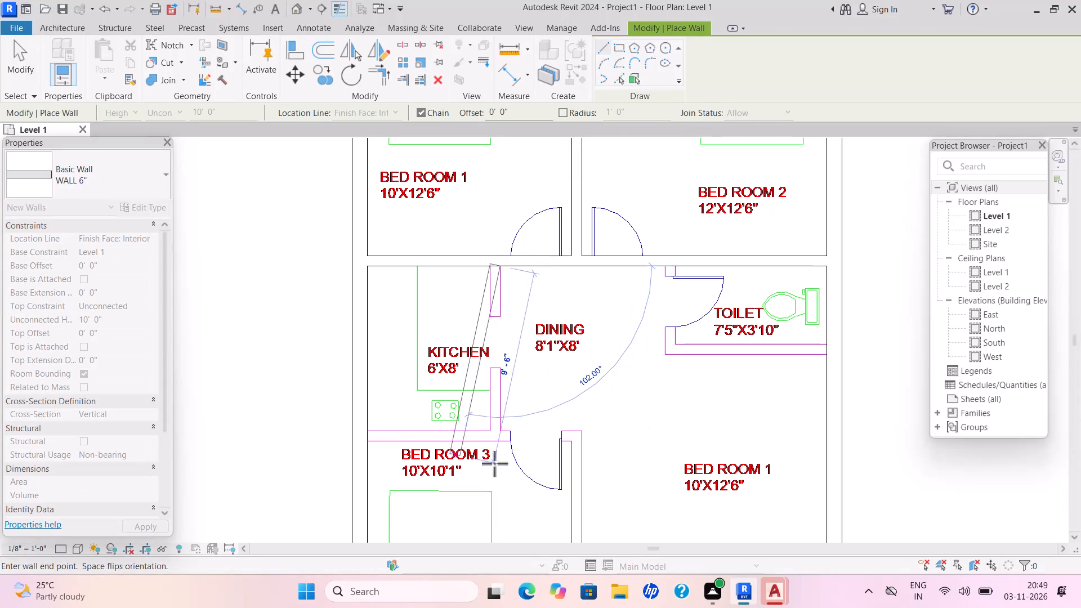
# End the vertical WALL 6" partition between Kitchen and Dining at the top of Bed Room 3, about 8'-1" long.
pyautogui.click(501, 433)
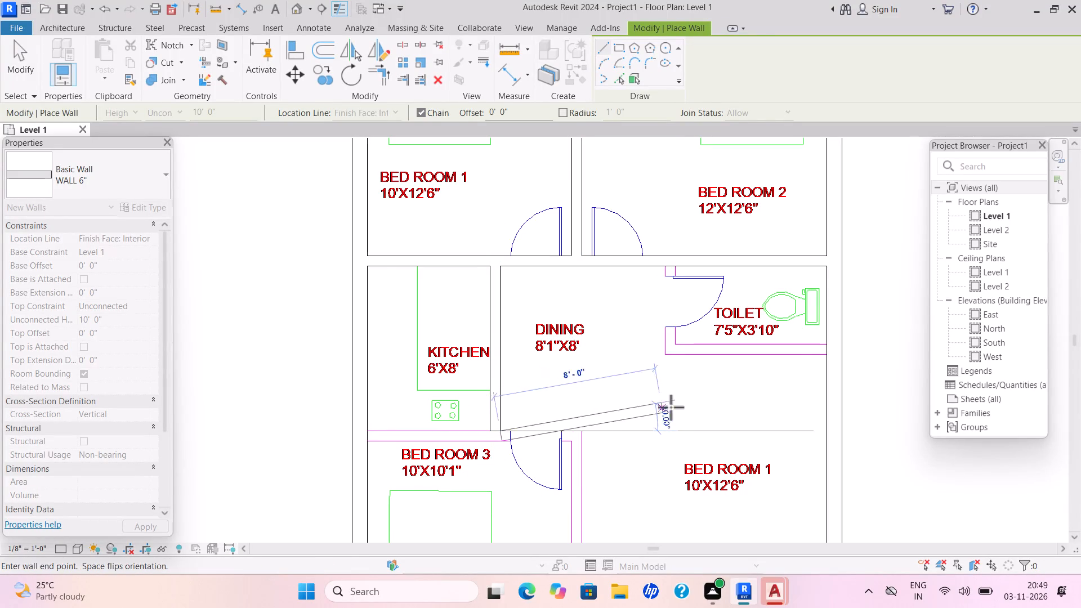
pyautogui.press('Escape')
# Draw a horizontal WALL 6" between Kitchen and Bed Room 3, from the exterior wall to Bed Room 3's inner corner beside lower Bed Room 1.
pyautogui.scroll(1, 623, 354)
pyautogui.moveTo(614, 334); pyautogui.dragTo(620, 213, button='middle')
pyautogui.moveTo(334, 332); pyautogui.dragTo(364, 328)
pyautogui.click(580, 332)
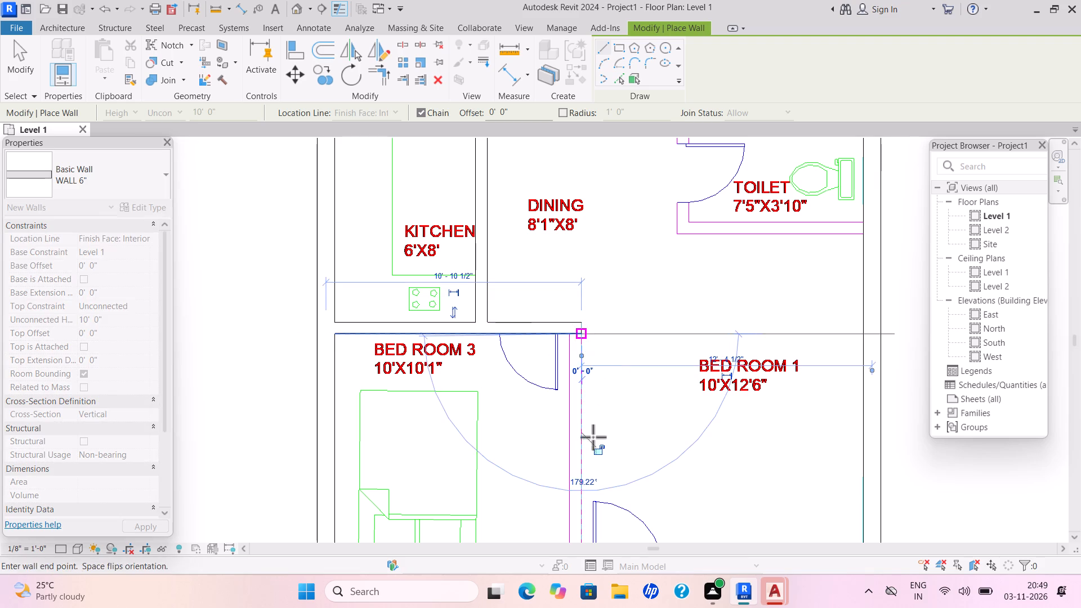
# Continue with a flipped vertical WALL 6" about 10'-1" long between Bed Room 3 and lower Bed Room 1, down to the entry wall line.
pyautogui.press('space')
pyautogui.scroll(-1, 580, 445)
pyautogui.scroll(6, 580, 445)
pyautogui.moveTo(580, 440); pyautogui.dragTo(607, 142, button='middle')
pyautogui.scroll(-1, 584, 415)
pyautogui.scroll(3, 607, 142)
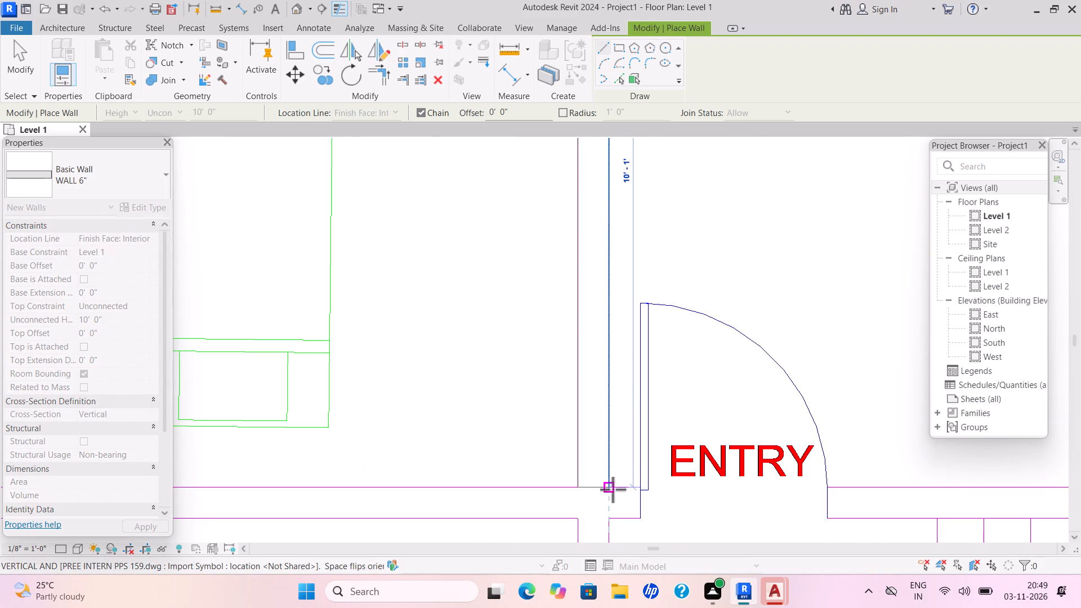
pyautogui.click(610, 490)
pyautogui.press('Escape')
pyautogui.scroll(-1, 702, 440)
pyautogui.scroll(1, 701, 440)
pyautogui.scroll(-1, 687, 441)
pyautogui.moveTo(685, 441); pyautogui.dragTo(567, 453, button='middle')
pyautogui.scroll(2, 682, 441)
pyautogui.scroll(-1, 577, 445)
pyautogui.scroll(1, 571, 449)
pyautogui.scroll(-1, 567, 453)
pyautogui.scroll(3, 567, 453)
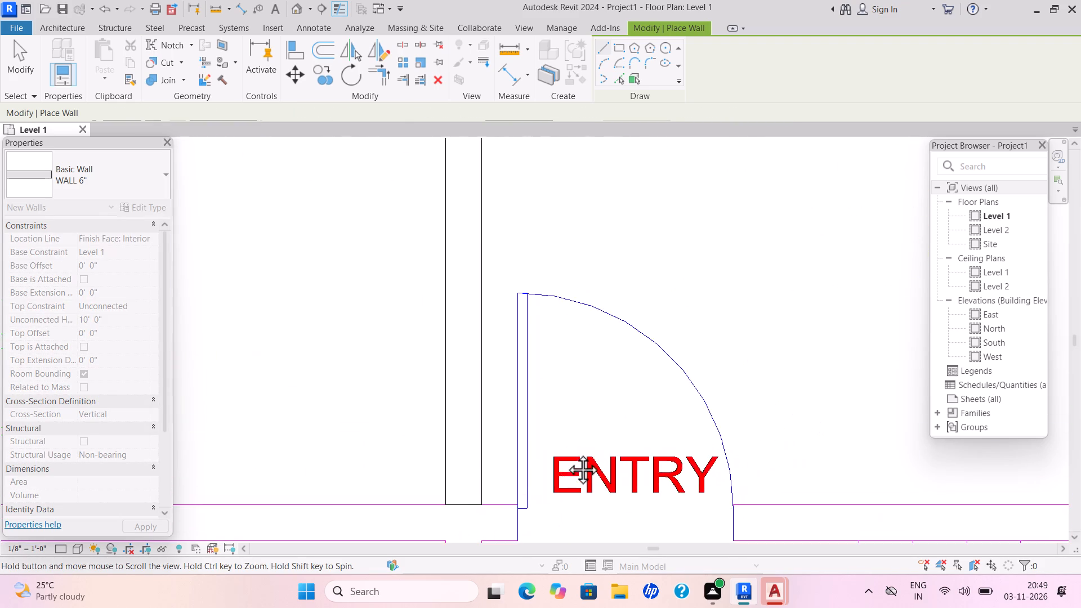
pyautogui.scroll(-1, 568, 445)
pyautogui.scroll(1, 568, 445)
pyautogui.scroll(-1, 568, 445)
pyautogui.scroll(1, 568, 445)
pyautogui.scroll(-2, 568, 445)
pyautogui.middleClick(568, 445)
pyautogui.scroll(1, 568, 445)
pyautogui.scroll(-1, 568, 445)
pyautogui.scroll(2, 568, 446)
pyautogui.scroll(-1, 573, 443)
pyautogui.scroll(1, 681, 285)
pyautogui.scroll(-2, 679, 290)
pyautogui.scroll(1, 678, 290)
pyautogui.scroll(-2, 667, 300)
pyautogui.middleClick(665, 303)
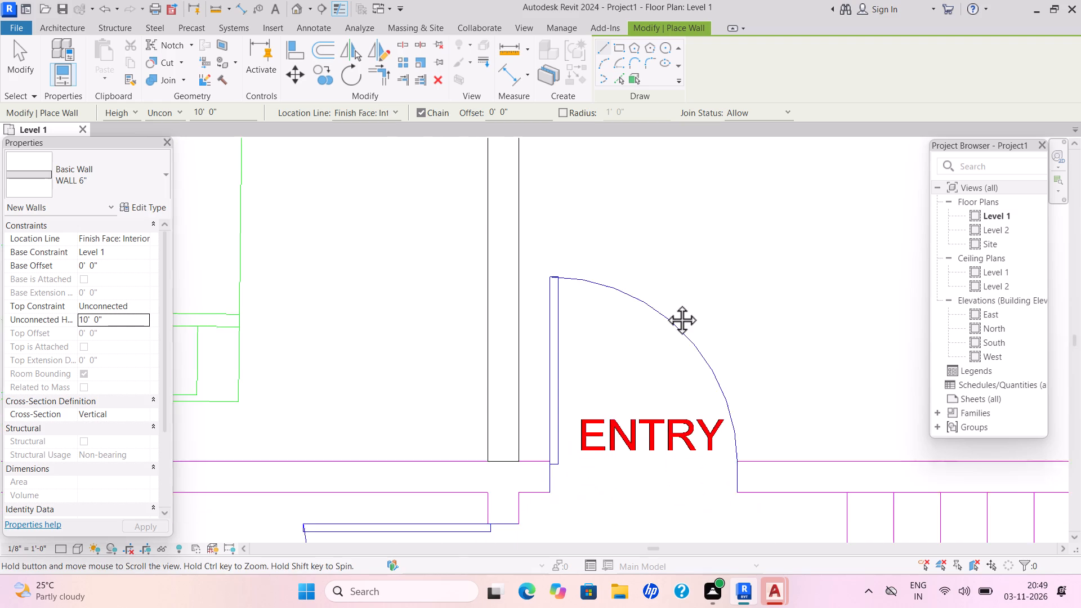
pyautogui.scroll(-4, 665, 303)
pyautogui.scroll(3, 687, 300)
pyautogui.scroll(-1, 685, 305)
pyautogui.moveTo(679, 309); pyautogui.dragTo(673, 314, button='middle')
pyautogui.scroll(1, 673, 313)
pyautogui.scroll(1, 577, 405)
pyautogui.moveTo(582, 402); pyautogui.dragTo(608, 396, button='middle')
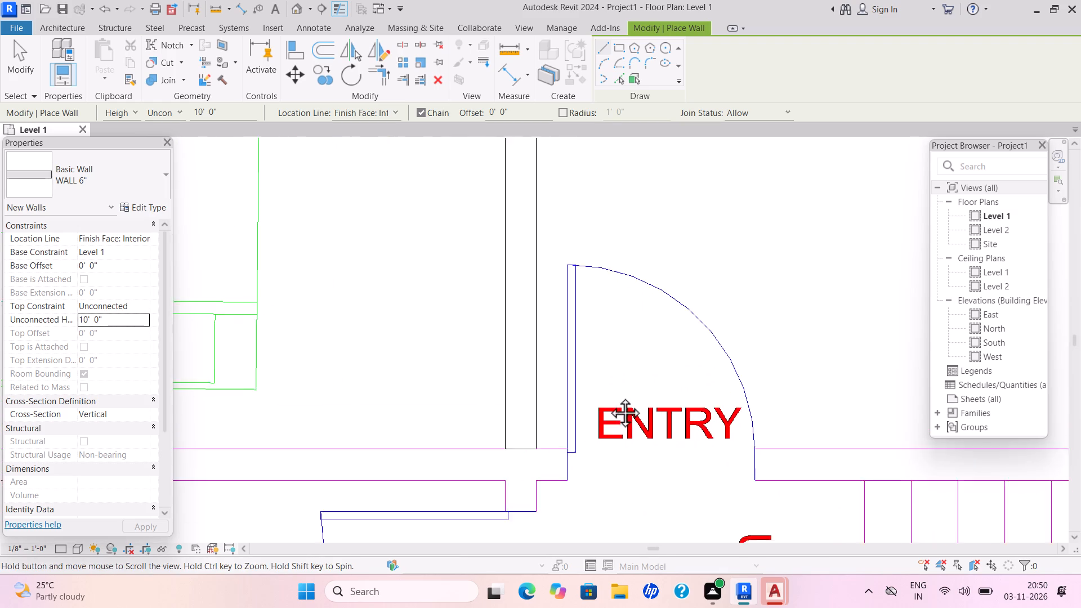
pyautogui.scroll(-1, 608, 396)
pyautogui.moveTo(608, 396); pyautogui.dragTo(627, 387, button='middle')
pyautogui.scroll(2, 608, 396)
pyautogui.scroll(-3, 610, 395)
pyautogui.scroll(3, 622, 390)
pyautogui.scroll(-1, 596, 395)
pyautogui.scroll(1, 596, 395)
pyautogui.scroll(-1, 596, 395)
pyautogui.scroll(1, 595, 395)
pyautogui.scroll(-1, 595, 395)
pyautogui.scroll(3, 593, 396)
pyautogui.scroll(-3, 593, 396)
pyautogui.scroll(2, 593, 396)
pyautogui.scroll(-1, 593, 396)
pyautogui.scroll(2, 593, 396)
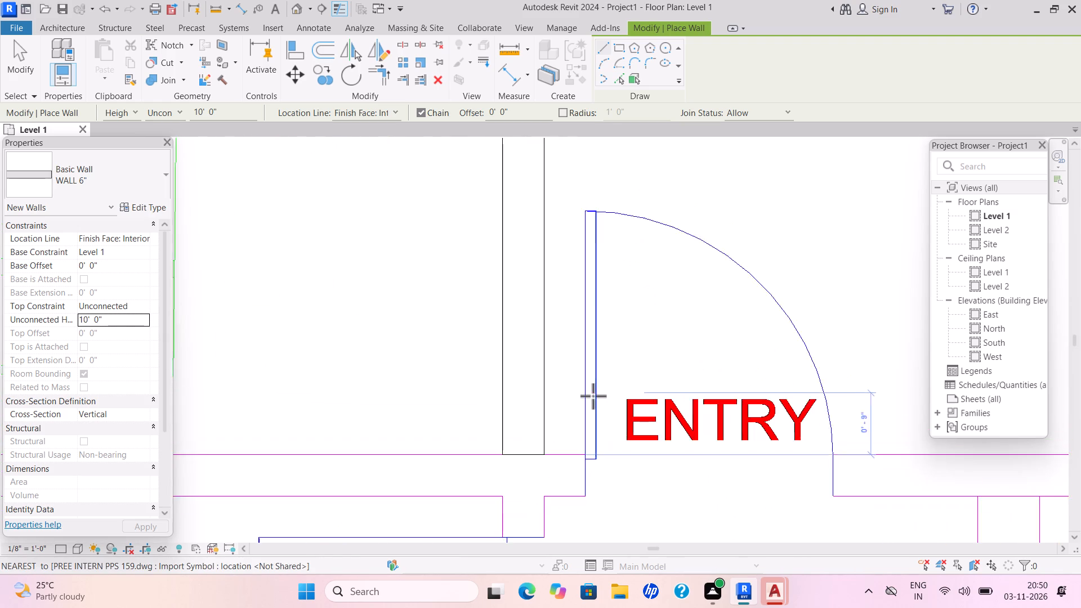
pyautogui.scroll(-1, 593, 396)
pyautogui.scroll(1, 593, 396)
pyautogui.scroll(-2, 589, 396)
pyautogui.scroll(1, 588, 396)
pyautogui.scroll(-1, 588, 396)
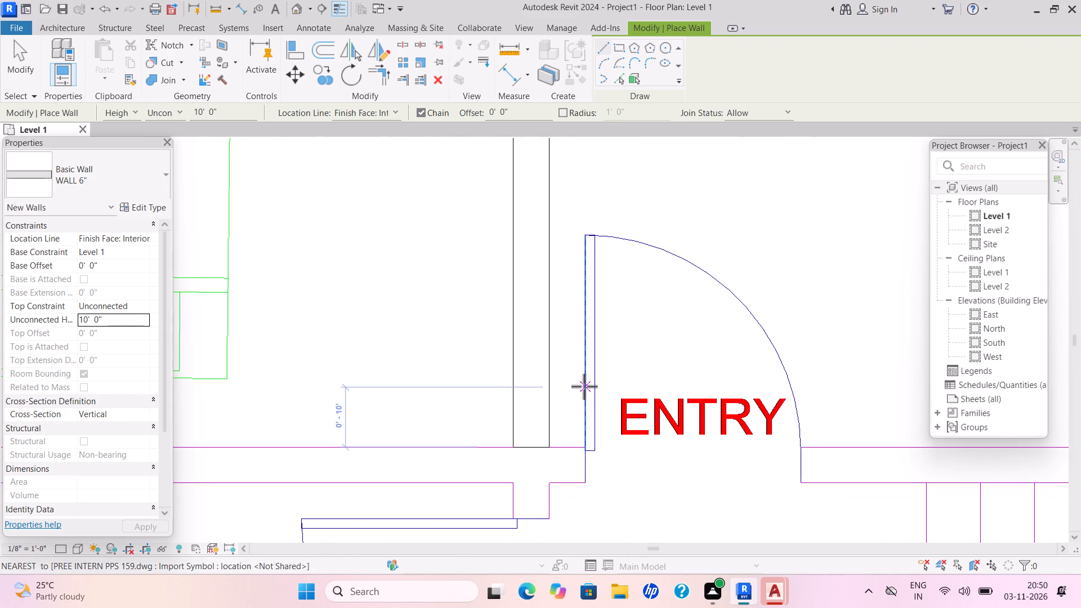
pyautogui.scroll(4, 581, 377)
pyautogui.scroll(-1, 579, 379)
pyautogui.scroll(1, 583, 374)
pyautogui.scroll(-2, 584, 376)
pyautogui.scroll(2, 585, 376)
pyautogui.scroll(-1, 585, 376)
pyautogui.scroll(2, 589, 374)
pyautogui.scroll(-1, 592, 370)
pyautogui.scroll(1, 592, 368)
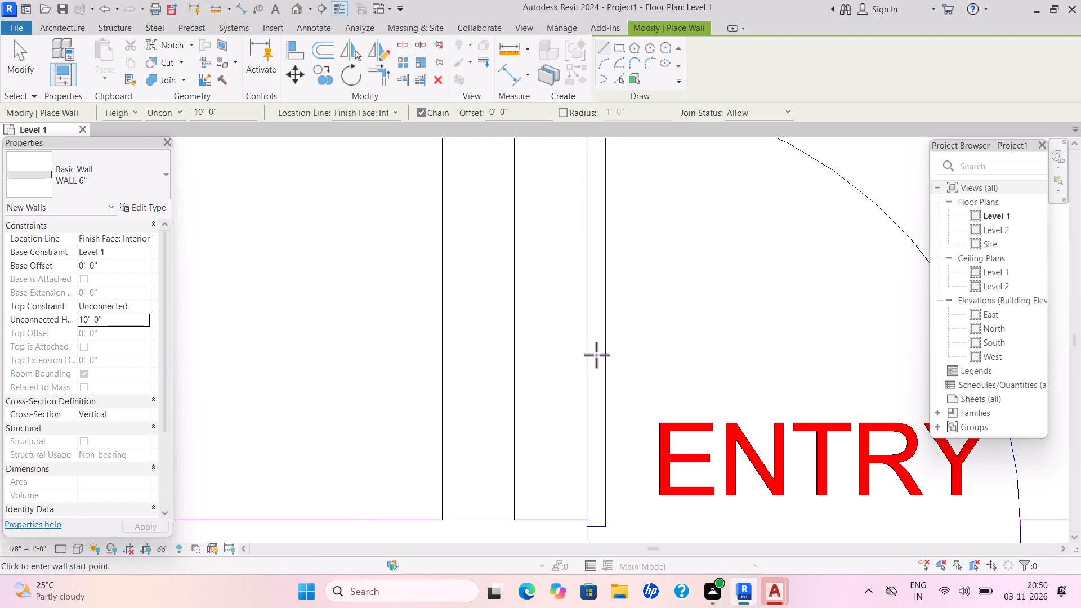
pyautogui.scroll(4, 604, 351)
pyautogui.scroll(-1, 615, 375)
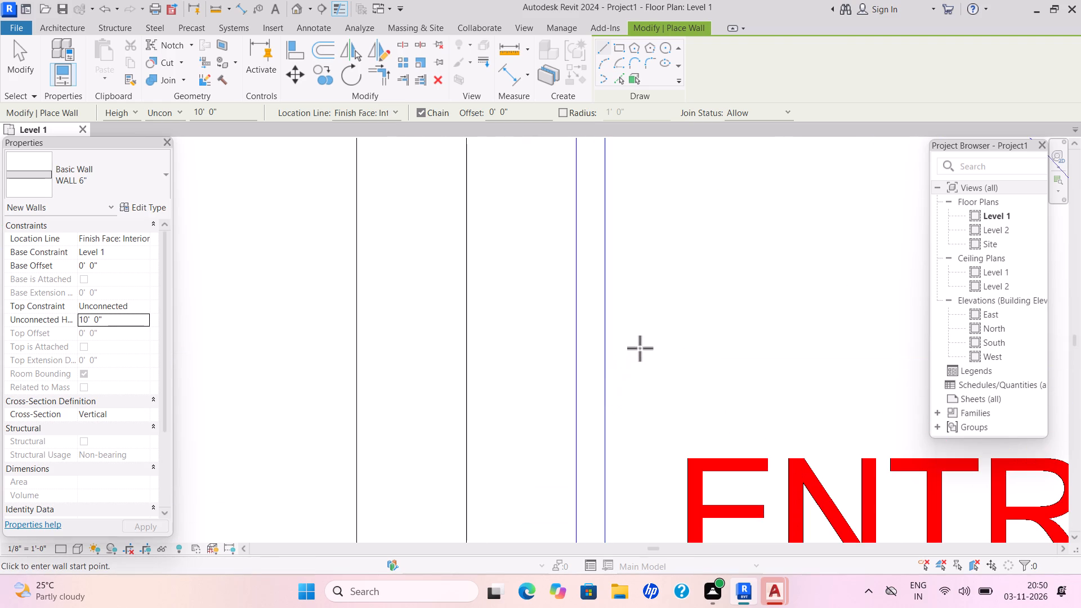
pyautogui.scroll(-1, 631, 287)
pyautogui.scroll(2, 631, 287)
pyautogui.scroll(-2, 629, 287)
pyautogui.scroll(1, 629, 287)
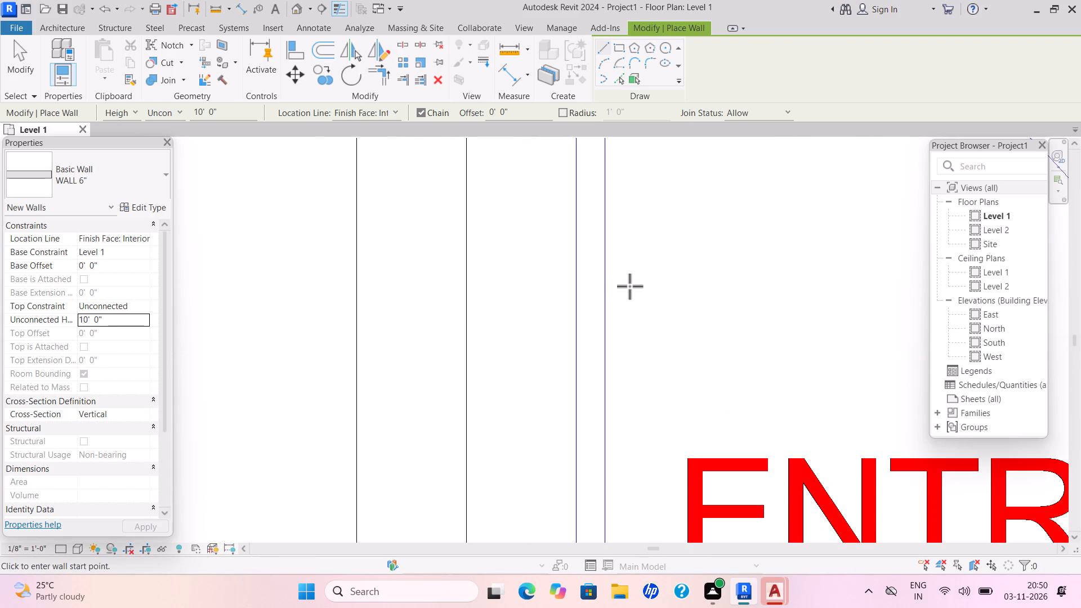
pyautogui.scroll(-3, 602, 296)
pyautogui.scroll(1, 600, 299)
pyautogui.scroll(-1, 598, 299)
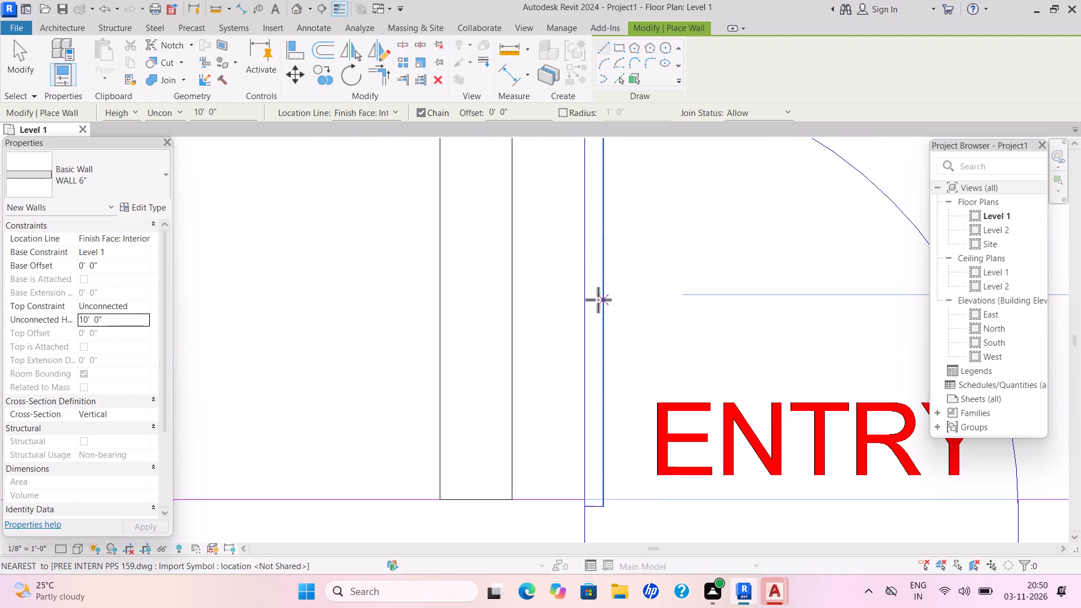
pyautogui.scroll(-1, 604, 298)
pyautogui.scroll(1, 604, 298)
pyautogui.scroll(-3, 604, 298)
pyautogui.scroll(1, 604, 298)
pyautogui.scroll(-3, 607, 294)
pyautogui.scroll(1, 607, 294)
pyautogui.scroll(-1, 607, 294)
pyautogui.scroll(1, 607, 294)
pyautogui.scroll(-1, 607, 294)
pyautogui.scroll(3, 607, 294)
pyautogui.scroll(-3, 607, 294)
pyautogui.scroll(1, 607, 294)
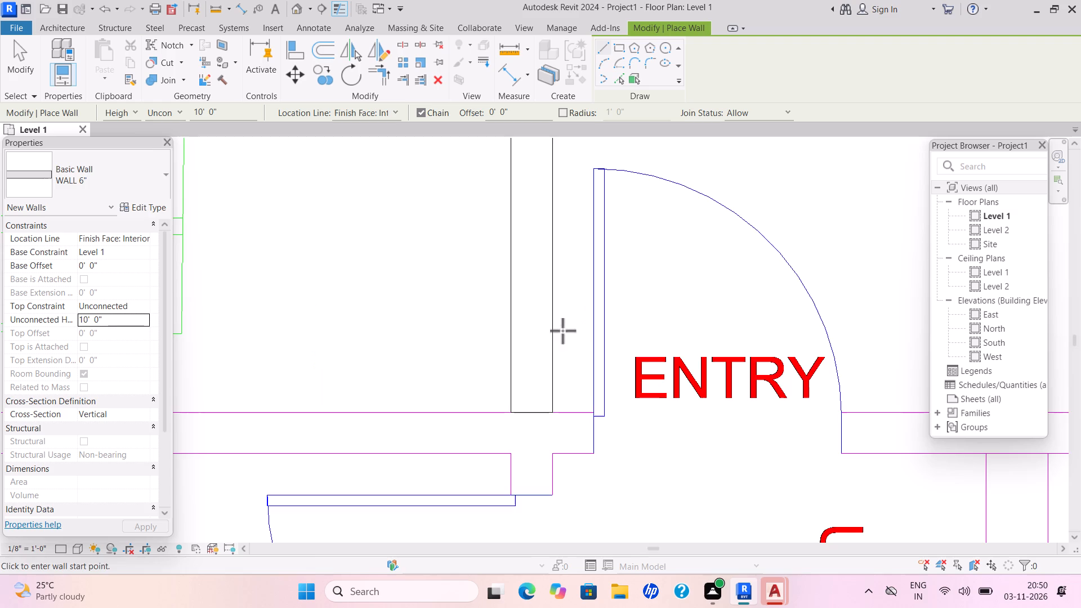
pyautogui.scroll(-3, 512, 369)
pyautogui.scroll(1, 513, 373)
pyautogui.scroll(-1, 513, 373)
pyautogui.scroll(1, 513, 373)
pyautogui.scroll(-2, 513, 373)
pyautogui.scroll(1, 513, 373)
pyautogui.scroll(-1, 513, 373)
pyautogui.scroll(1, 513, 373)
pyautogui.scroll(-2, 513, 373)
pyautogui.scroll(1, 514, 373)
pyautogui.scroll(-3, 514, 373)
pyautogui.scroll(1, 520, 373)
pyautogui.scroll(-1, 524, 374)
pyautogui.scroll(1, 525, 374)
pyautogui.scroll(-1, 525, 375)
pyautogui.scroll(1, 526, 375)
# Draw a horizontal WALL 6" about 22'-6" long above Drawing and Stair, between the inner faces of the two exterior walls.
pyautogui.moveTo(531, 374); pyautogui.dragTo(630, 346, button='middle')
pyautogui.scroll(-2, 535, 372)
pyautogui.scroll(1, 536, 371)
pyautogui.scroll(-1, 537, 371)
pyautogui.scroll(2, 537, 371)
pyautogui.scroll(-1, 541, 369)
pyautogui.scroll(1, 542, 369)
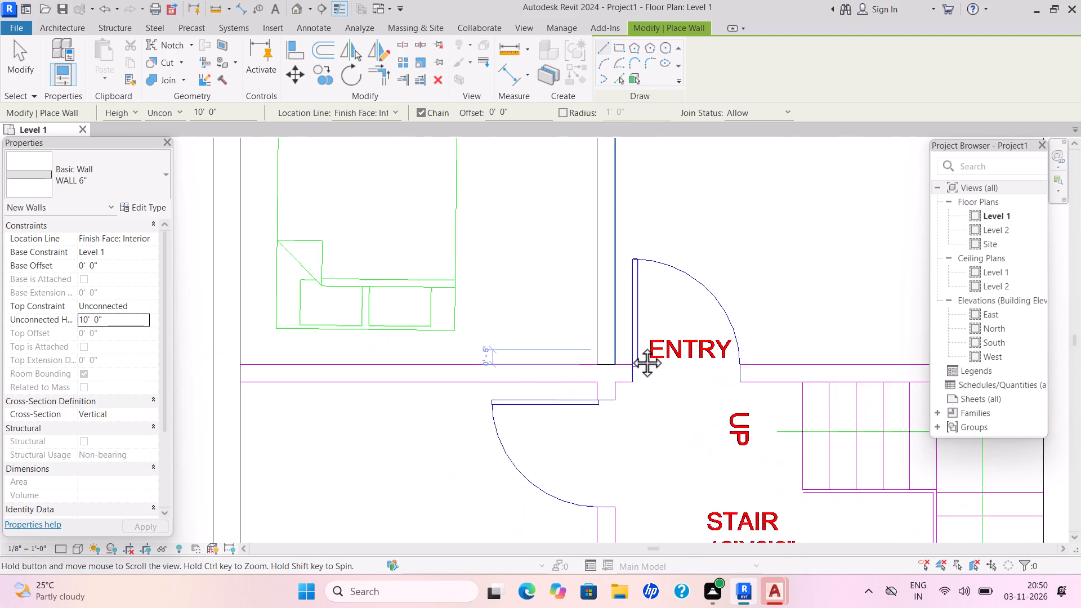
pyautogui.moveTo(630, 346); pyautogui.dragTo(632, 346, button='middle')
pyautogui.click(257, 379)
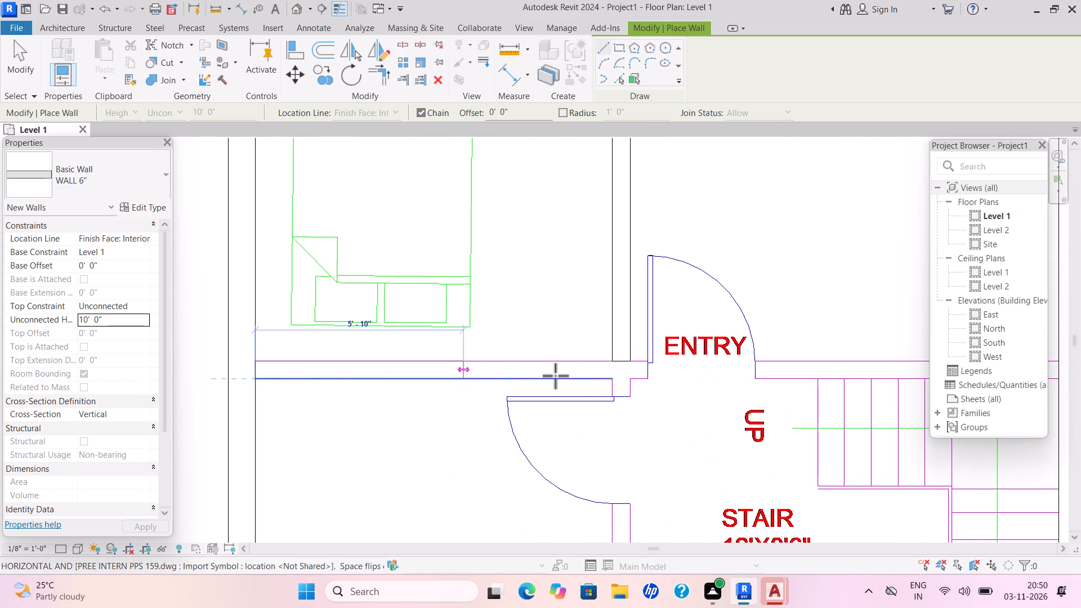
pyautogui.scroll(1, 801, 370)
pyautogui.scroll(-1, 798, 369)
pyautogui.moveTo(793, 368); pyautogui.dragTo(606, 359, button='middle')
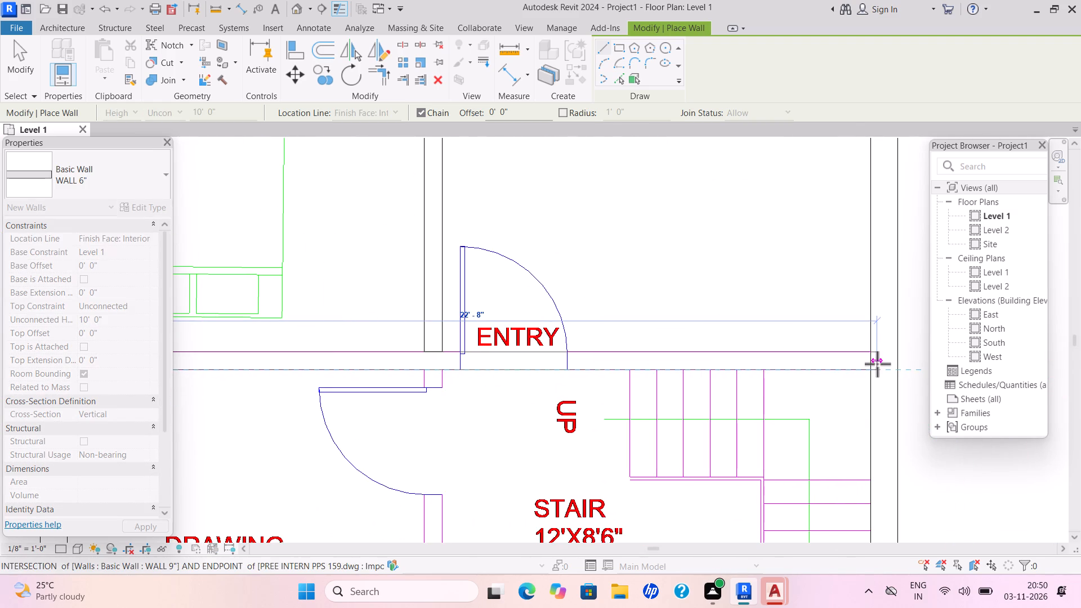
pyautogui.click(875, 369)
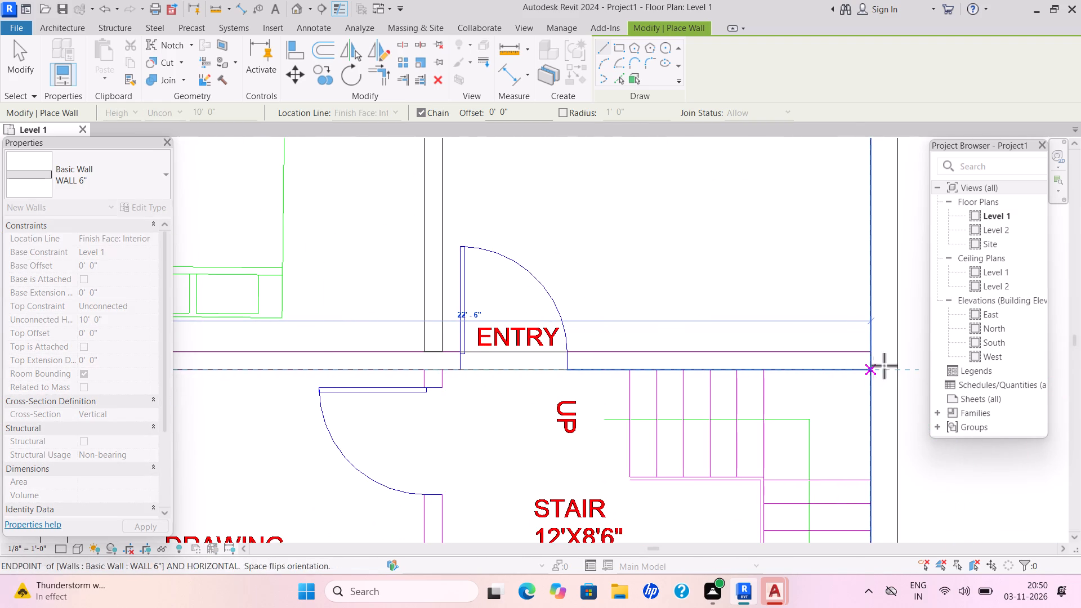
pyautogui.press('Escape')
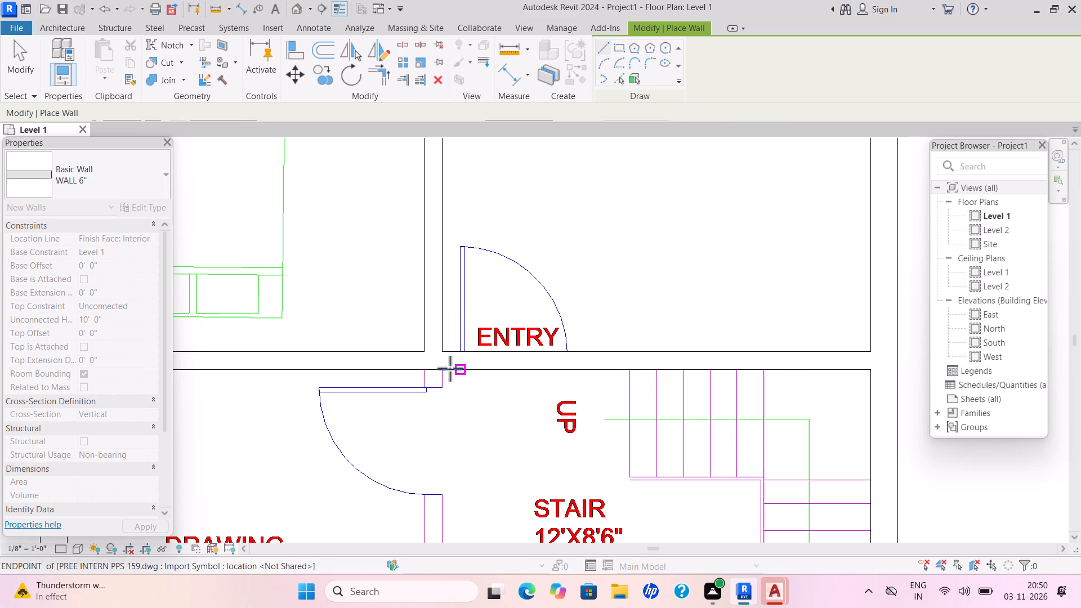
# Draw a vertical WALL 6" about 8'-6" long between Drawing and Stair, flipped onto the plan lines and ending at the bottom exterior wall.
pyautogui.moveTo(437, 374); pyautogui.dragTo(437, 403)
pyautogui.press('space')
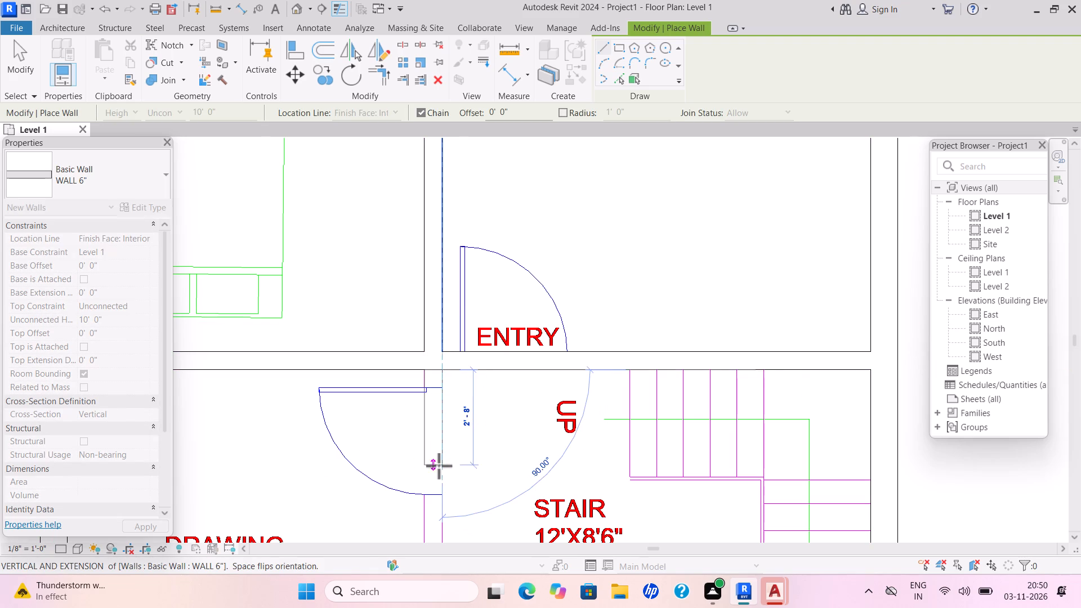
pyautogui.moveTo(452, 439); pyautogui.dragTo(492, 248, button='middle')
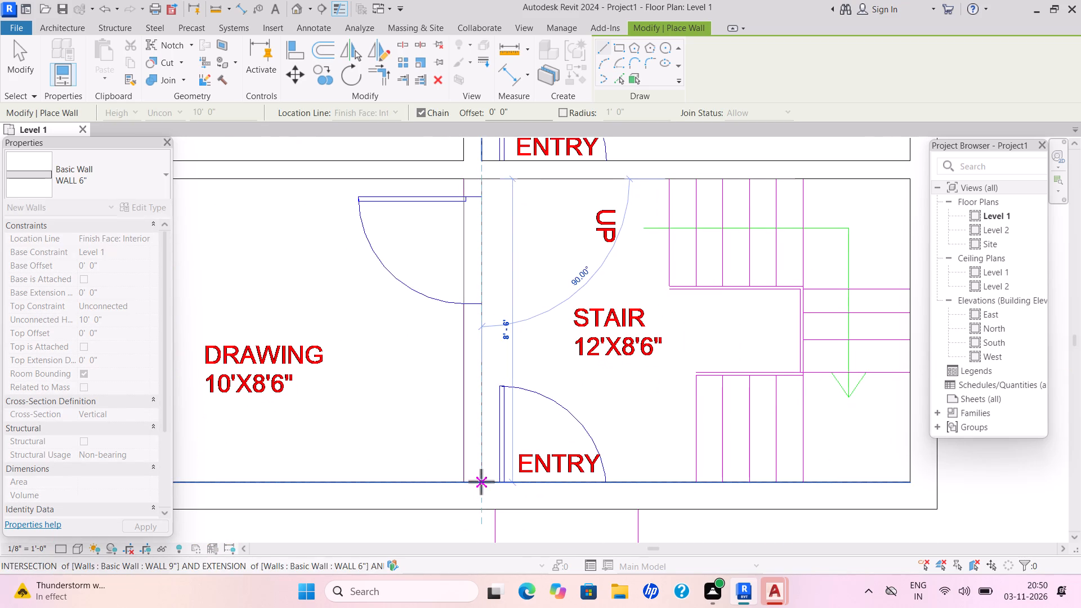
pyautogui.click(481, 481)
pyautogui.press('Escape')
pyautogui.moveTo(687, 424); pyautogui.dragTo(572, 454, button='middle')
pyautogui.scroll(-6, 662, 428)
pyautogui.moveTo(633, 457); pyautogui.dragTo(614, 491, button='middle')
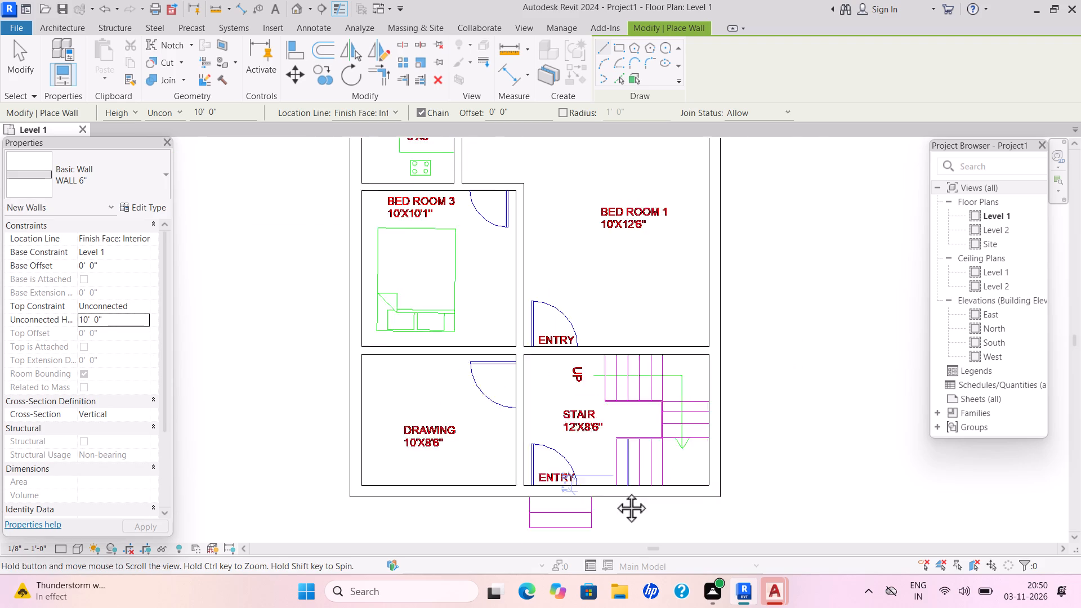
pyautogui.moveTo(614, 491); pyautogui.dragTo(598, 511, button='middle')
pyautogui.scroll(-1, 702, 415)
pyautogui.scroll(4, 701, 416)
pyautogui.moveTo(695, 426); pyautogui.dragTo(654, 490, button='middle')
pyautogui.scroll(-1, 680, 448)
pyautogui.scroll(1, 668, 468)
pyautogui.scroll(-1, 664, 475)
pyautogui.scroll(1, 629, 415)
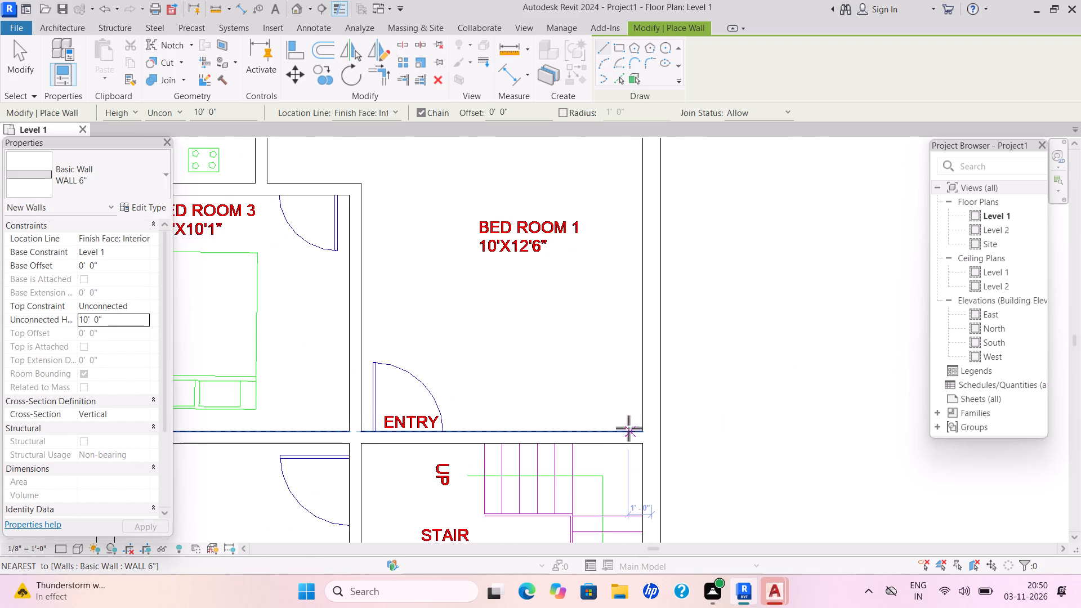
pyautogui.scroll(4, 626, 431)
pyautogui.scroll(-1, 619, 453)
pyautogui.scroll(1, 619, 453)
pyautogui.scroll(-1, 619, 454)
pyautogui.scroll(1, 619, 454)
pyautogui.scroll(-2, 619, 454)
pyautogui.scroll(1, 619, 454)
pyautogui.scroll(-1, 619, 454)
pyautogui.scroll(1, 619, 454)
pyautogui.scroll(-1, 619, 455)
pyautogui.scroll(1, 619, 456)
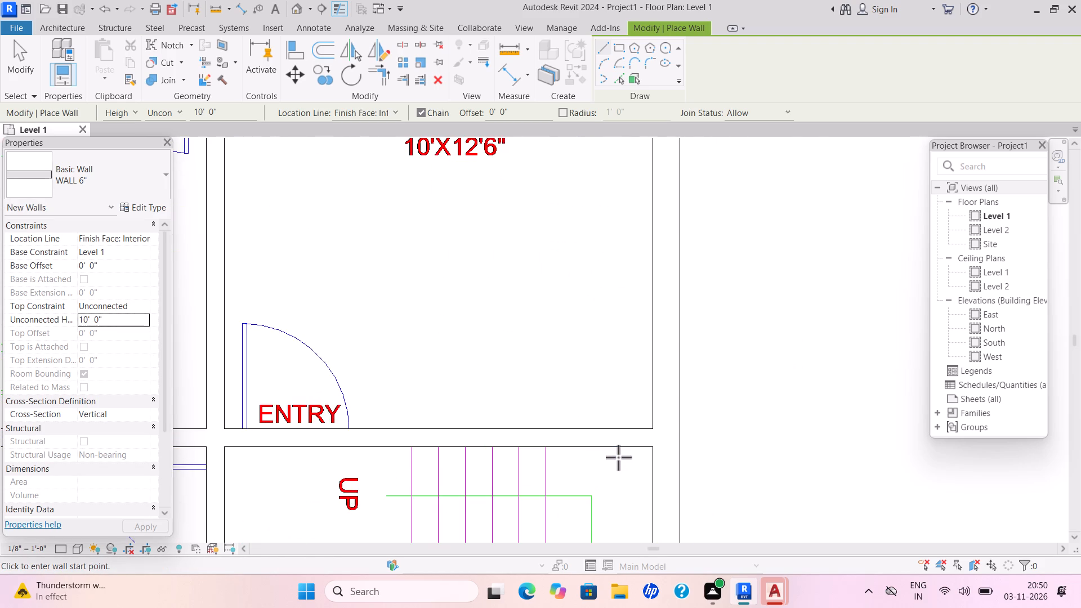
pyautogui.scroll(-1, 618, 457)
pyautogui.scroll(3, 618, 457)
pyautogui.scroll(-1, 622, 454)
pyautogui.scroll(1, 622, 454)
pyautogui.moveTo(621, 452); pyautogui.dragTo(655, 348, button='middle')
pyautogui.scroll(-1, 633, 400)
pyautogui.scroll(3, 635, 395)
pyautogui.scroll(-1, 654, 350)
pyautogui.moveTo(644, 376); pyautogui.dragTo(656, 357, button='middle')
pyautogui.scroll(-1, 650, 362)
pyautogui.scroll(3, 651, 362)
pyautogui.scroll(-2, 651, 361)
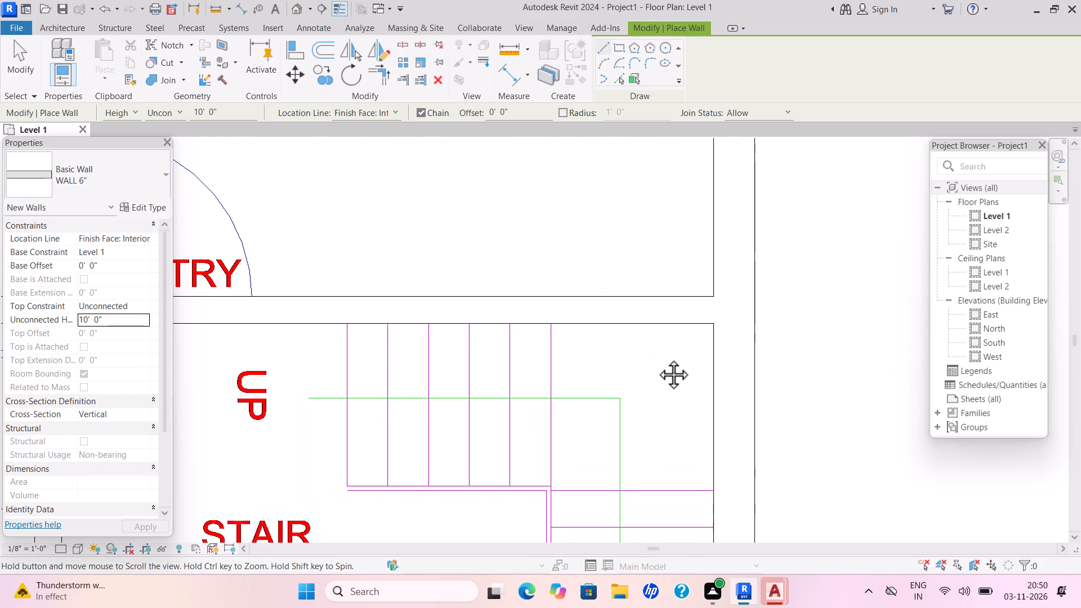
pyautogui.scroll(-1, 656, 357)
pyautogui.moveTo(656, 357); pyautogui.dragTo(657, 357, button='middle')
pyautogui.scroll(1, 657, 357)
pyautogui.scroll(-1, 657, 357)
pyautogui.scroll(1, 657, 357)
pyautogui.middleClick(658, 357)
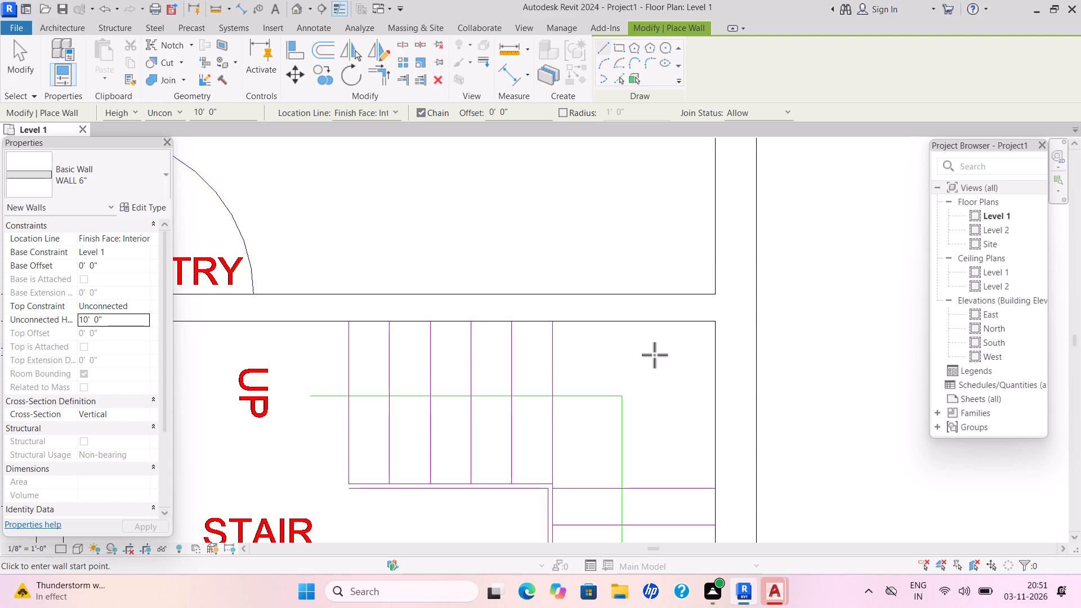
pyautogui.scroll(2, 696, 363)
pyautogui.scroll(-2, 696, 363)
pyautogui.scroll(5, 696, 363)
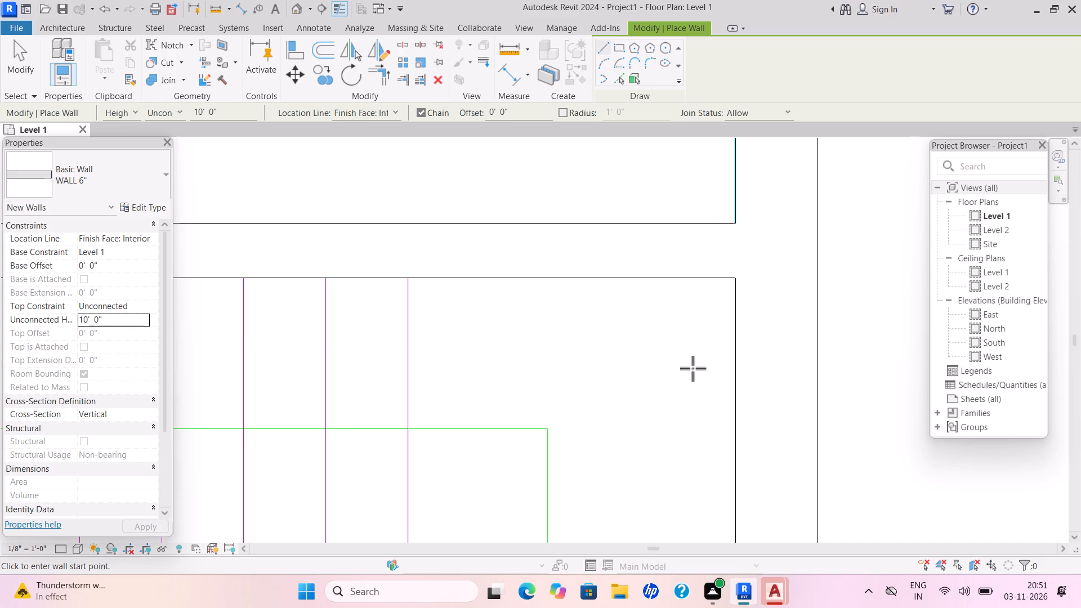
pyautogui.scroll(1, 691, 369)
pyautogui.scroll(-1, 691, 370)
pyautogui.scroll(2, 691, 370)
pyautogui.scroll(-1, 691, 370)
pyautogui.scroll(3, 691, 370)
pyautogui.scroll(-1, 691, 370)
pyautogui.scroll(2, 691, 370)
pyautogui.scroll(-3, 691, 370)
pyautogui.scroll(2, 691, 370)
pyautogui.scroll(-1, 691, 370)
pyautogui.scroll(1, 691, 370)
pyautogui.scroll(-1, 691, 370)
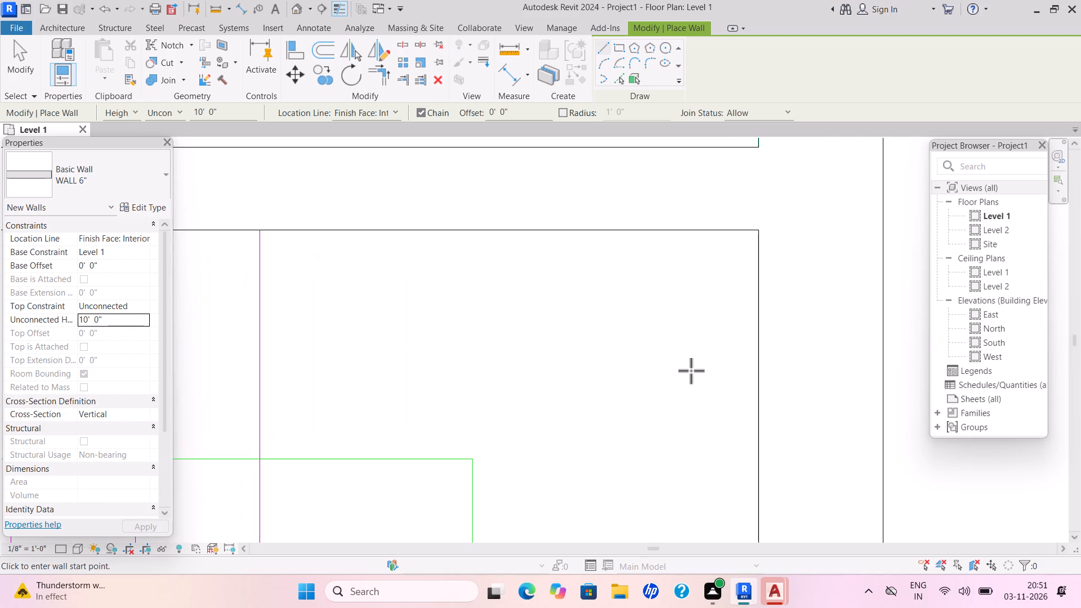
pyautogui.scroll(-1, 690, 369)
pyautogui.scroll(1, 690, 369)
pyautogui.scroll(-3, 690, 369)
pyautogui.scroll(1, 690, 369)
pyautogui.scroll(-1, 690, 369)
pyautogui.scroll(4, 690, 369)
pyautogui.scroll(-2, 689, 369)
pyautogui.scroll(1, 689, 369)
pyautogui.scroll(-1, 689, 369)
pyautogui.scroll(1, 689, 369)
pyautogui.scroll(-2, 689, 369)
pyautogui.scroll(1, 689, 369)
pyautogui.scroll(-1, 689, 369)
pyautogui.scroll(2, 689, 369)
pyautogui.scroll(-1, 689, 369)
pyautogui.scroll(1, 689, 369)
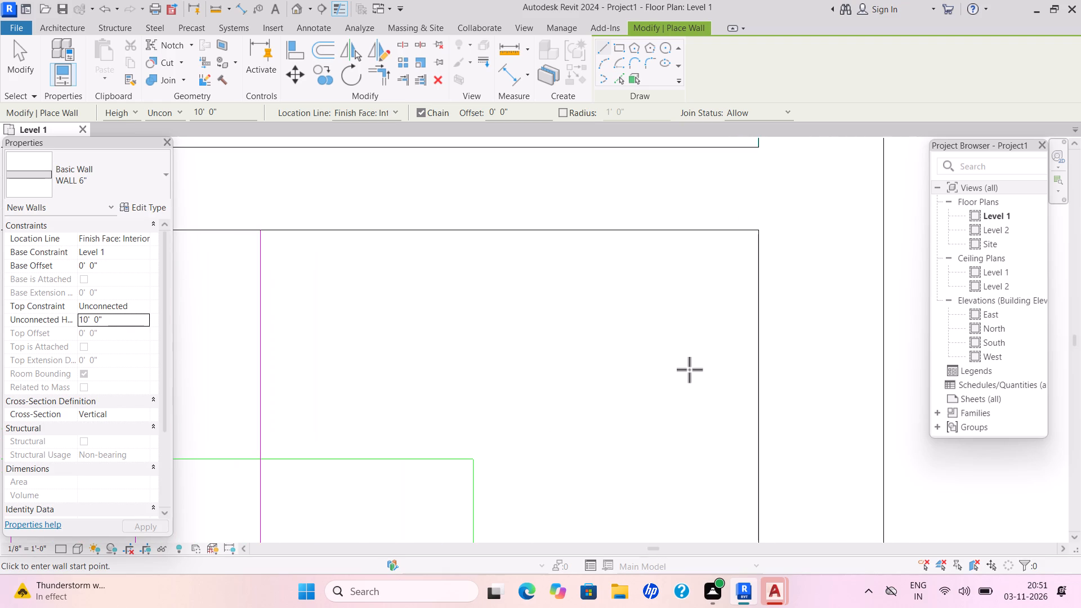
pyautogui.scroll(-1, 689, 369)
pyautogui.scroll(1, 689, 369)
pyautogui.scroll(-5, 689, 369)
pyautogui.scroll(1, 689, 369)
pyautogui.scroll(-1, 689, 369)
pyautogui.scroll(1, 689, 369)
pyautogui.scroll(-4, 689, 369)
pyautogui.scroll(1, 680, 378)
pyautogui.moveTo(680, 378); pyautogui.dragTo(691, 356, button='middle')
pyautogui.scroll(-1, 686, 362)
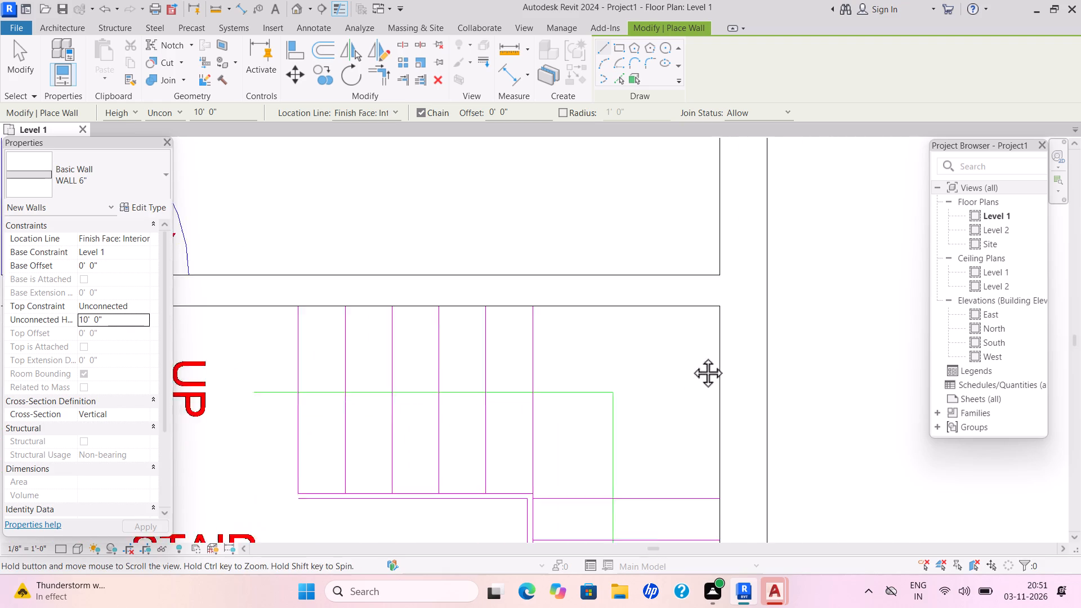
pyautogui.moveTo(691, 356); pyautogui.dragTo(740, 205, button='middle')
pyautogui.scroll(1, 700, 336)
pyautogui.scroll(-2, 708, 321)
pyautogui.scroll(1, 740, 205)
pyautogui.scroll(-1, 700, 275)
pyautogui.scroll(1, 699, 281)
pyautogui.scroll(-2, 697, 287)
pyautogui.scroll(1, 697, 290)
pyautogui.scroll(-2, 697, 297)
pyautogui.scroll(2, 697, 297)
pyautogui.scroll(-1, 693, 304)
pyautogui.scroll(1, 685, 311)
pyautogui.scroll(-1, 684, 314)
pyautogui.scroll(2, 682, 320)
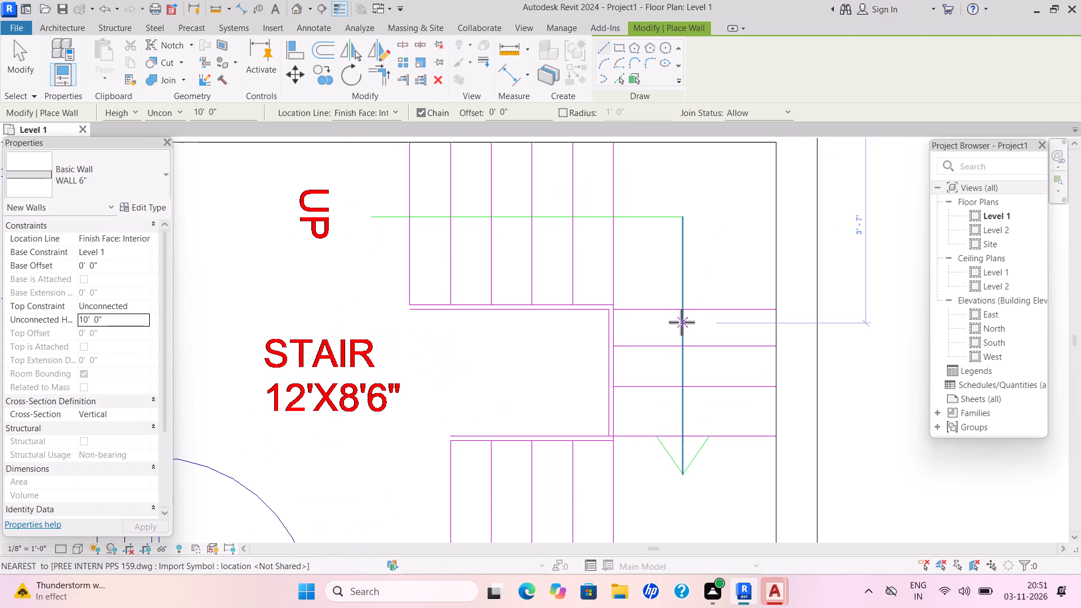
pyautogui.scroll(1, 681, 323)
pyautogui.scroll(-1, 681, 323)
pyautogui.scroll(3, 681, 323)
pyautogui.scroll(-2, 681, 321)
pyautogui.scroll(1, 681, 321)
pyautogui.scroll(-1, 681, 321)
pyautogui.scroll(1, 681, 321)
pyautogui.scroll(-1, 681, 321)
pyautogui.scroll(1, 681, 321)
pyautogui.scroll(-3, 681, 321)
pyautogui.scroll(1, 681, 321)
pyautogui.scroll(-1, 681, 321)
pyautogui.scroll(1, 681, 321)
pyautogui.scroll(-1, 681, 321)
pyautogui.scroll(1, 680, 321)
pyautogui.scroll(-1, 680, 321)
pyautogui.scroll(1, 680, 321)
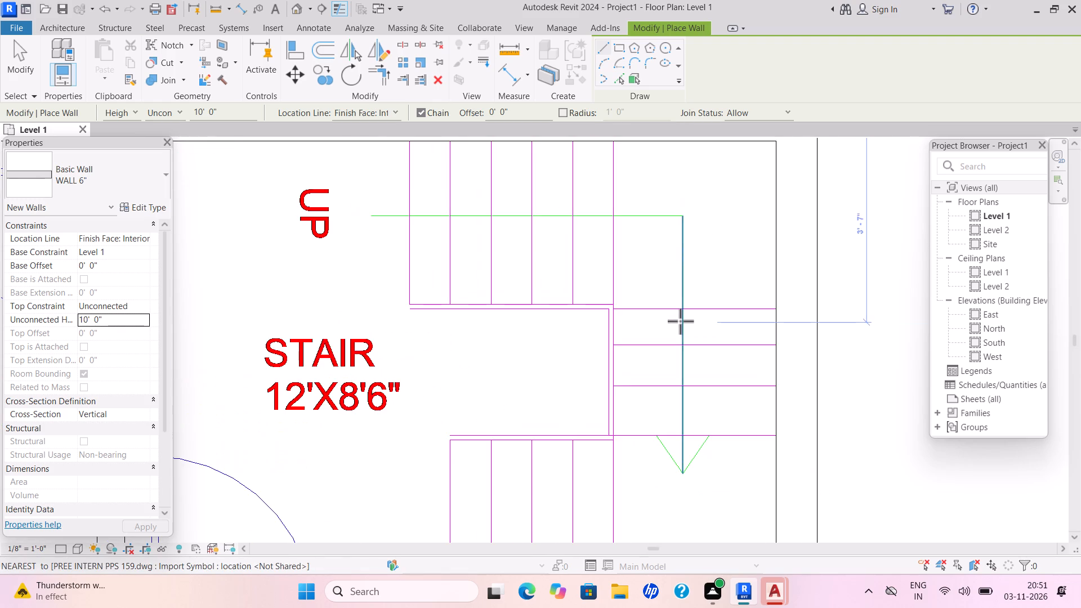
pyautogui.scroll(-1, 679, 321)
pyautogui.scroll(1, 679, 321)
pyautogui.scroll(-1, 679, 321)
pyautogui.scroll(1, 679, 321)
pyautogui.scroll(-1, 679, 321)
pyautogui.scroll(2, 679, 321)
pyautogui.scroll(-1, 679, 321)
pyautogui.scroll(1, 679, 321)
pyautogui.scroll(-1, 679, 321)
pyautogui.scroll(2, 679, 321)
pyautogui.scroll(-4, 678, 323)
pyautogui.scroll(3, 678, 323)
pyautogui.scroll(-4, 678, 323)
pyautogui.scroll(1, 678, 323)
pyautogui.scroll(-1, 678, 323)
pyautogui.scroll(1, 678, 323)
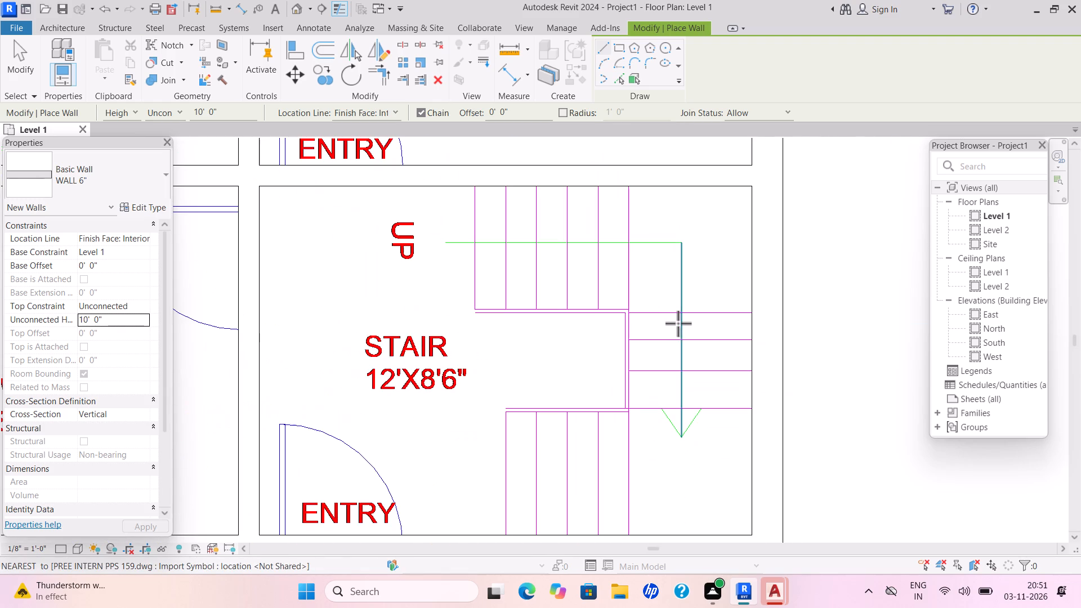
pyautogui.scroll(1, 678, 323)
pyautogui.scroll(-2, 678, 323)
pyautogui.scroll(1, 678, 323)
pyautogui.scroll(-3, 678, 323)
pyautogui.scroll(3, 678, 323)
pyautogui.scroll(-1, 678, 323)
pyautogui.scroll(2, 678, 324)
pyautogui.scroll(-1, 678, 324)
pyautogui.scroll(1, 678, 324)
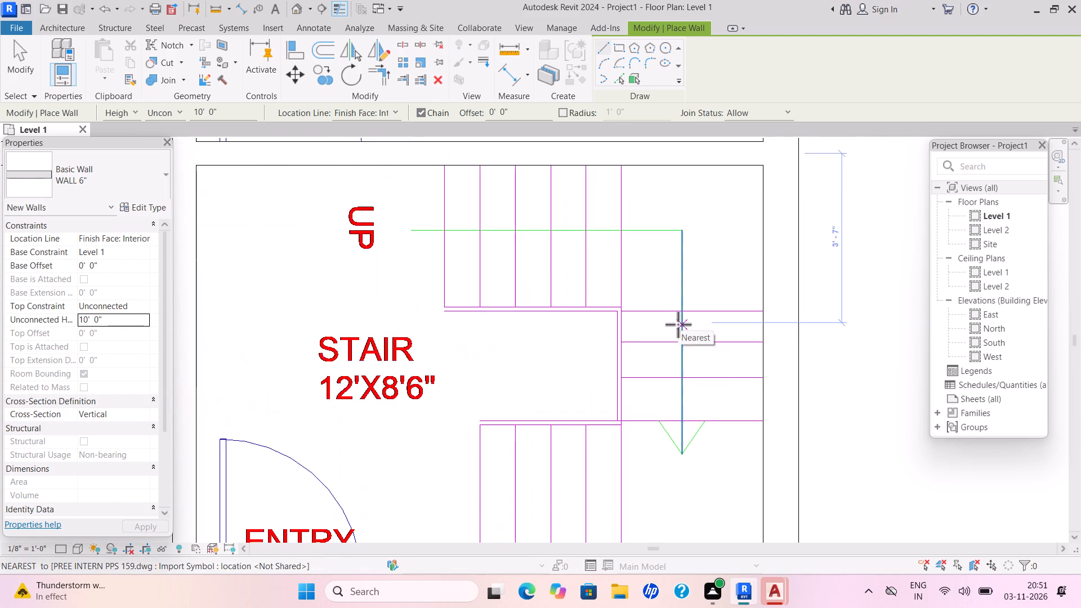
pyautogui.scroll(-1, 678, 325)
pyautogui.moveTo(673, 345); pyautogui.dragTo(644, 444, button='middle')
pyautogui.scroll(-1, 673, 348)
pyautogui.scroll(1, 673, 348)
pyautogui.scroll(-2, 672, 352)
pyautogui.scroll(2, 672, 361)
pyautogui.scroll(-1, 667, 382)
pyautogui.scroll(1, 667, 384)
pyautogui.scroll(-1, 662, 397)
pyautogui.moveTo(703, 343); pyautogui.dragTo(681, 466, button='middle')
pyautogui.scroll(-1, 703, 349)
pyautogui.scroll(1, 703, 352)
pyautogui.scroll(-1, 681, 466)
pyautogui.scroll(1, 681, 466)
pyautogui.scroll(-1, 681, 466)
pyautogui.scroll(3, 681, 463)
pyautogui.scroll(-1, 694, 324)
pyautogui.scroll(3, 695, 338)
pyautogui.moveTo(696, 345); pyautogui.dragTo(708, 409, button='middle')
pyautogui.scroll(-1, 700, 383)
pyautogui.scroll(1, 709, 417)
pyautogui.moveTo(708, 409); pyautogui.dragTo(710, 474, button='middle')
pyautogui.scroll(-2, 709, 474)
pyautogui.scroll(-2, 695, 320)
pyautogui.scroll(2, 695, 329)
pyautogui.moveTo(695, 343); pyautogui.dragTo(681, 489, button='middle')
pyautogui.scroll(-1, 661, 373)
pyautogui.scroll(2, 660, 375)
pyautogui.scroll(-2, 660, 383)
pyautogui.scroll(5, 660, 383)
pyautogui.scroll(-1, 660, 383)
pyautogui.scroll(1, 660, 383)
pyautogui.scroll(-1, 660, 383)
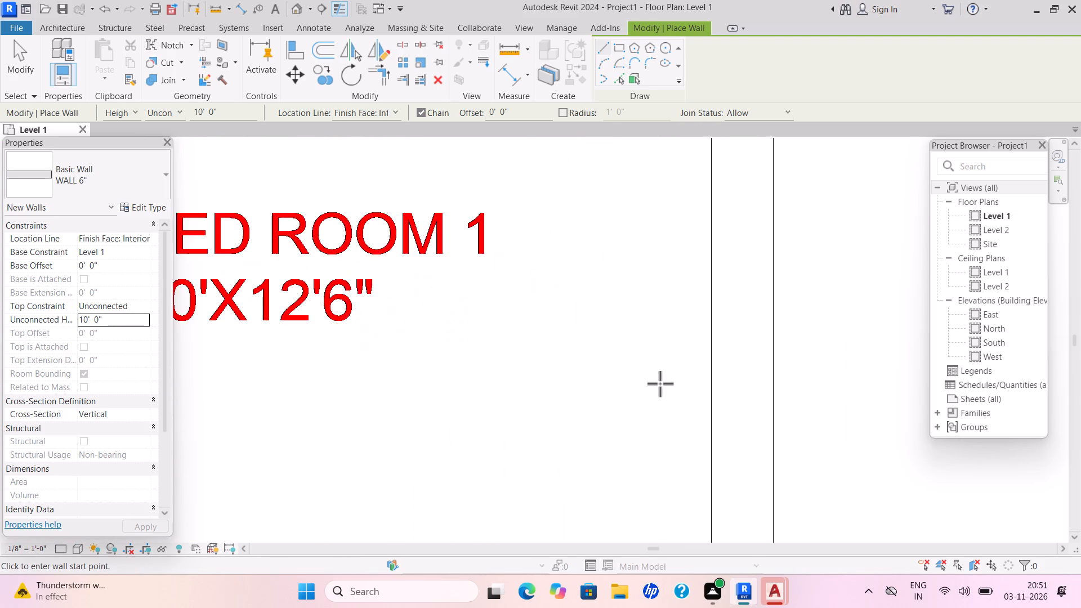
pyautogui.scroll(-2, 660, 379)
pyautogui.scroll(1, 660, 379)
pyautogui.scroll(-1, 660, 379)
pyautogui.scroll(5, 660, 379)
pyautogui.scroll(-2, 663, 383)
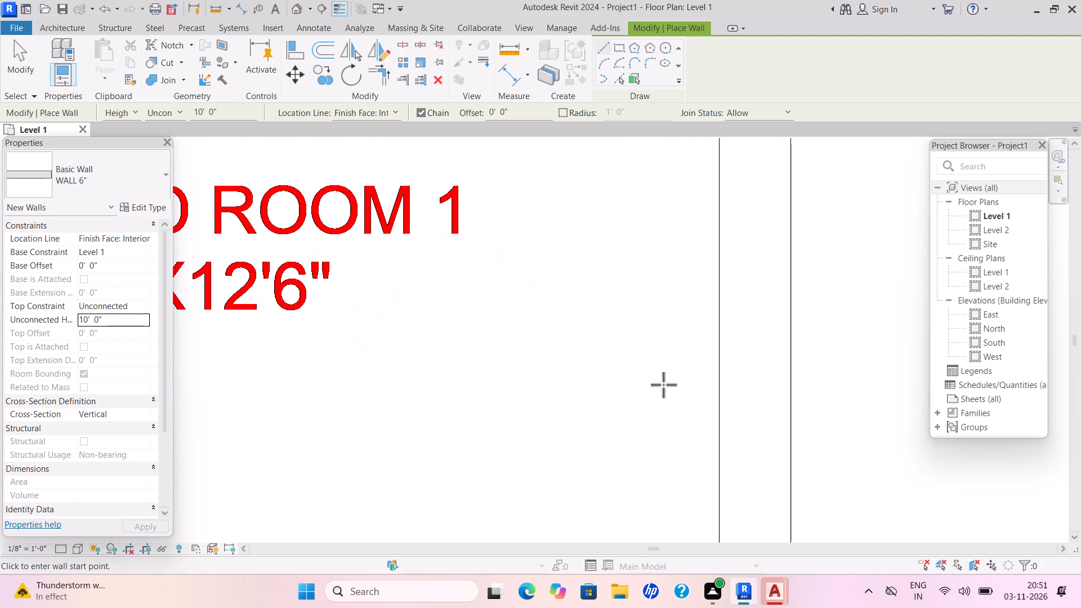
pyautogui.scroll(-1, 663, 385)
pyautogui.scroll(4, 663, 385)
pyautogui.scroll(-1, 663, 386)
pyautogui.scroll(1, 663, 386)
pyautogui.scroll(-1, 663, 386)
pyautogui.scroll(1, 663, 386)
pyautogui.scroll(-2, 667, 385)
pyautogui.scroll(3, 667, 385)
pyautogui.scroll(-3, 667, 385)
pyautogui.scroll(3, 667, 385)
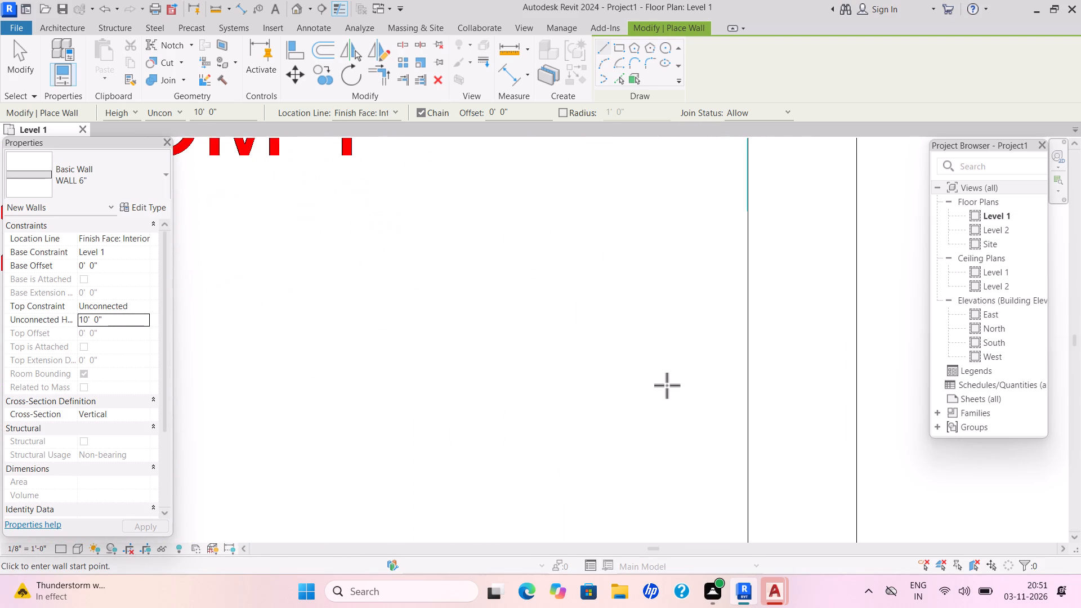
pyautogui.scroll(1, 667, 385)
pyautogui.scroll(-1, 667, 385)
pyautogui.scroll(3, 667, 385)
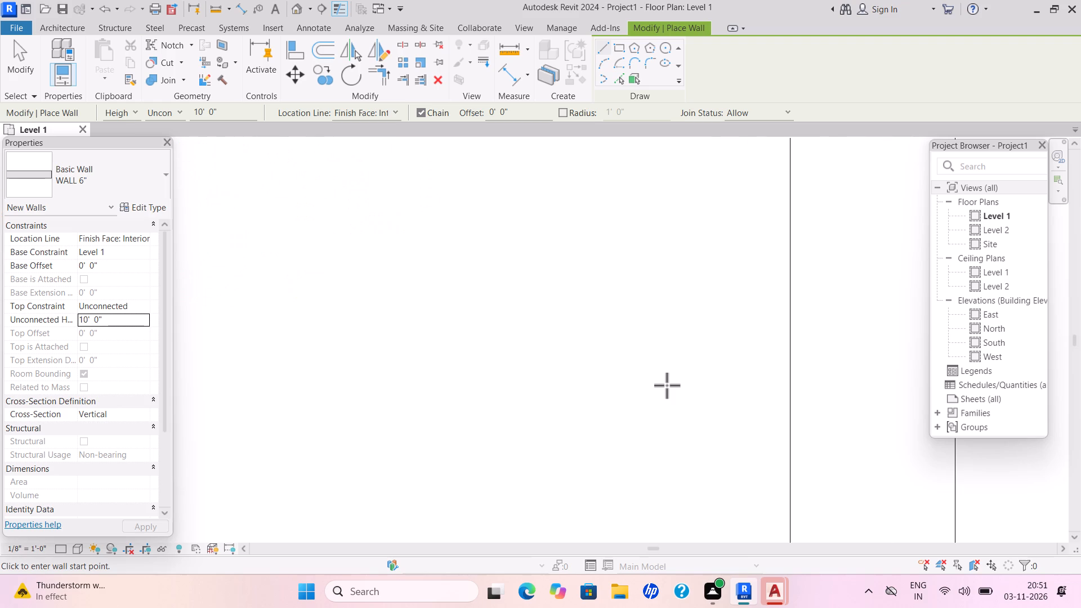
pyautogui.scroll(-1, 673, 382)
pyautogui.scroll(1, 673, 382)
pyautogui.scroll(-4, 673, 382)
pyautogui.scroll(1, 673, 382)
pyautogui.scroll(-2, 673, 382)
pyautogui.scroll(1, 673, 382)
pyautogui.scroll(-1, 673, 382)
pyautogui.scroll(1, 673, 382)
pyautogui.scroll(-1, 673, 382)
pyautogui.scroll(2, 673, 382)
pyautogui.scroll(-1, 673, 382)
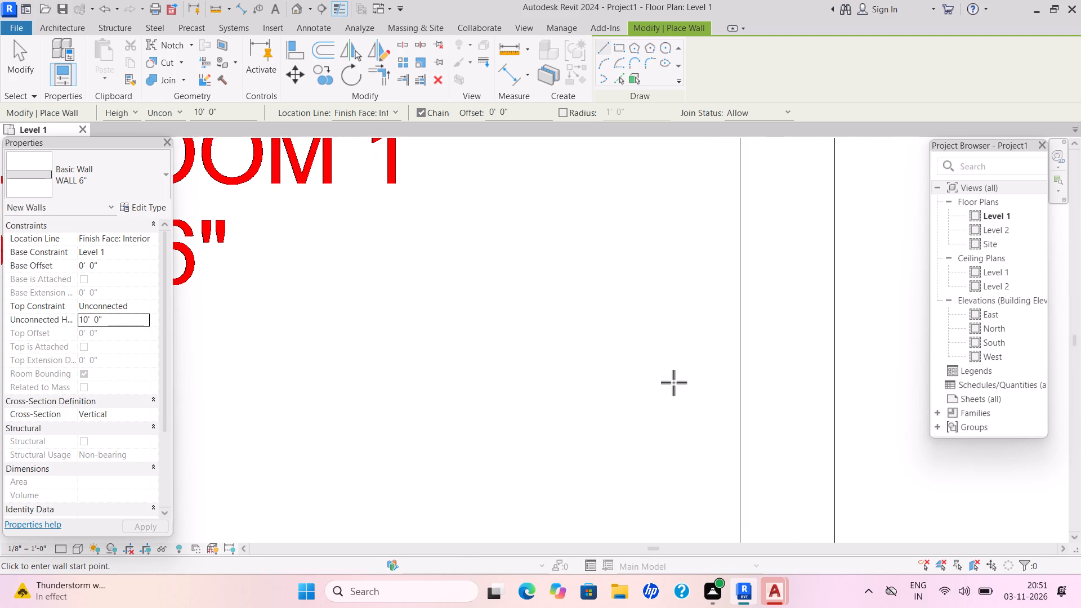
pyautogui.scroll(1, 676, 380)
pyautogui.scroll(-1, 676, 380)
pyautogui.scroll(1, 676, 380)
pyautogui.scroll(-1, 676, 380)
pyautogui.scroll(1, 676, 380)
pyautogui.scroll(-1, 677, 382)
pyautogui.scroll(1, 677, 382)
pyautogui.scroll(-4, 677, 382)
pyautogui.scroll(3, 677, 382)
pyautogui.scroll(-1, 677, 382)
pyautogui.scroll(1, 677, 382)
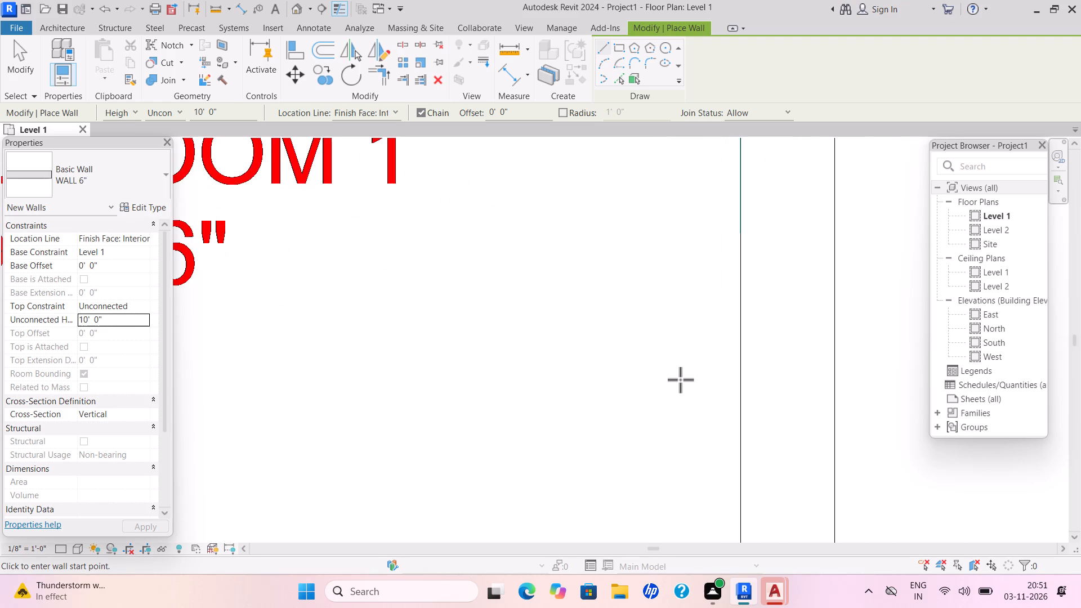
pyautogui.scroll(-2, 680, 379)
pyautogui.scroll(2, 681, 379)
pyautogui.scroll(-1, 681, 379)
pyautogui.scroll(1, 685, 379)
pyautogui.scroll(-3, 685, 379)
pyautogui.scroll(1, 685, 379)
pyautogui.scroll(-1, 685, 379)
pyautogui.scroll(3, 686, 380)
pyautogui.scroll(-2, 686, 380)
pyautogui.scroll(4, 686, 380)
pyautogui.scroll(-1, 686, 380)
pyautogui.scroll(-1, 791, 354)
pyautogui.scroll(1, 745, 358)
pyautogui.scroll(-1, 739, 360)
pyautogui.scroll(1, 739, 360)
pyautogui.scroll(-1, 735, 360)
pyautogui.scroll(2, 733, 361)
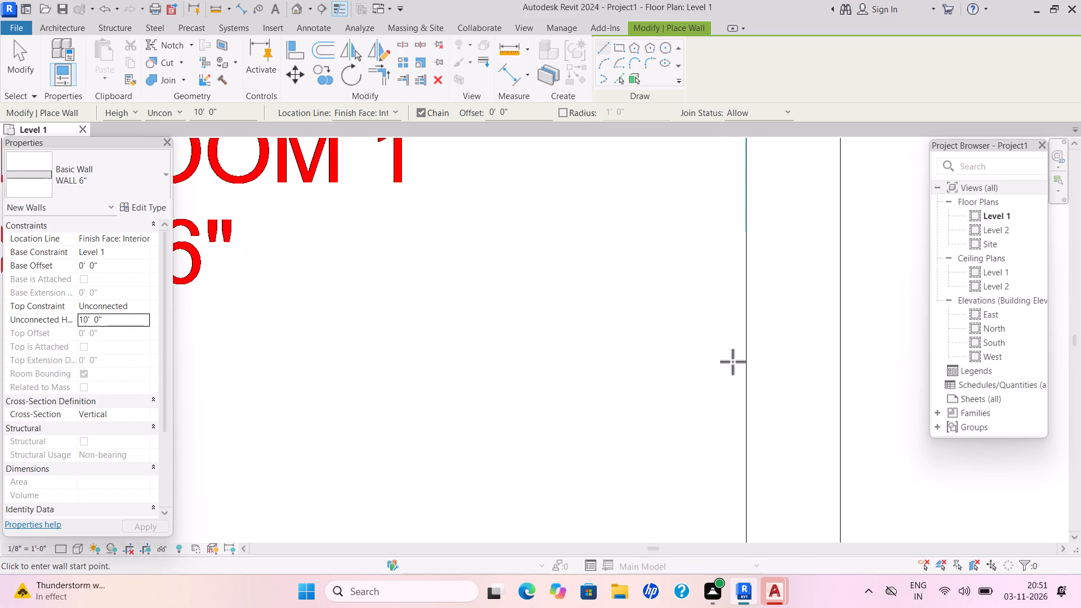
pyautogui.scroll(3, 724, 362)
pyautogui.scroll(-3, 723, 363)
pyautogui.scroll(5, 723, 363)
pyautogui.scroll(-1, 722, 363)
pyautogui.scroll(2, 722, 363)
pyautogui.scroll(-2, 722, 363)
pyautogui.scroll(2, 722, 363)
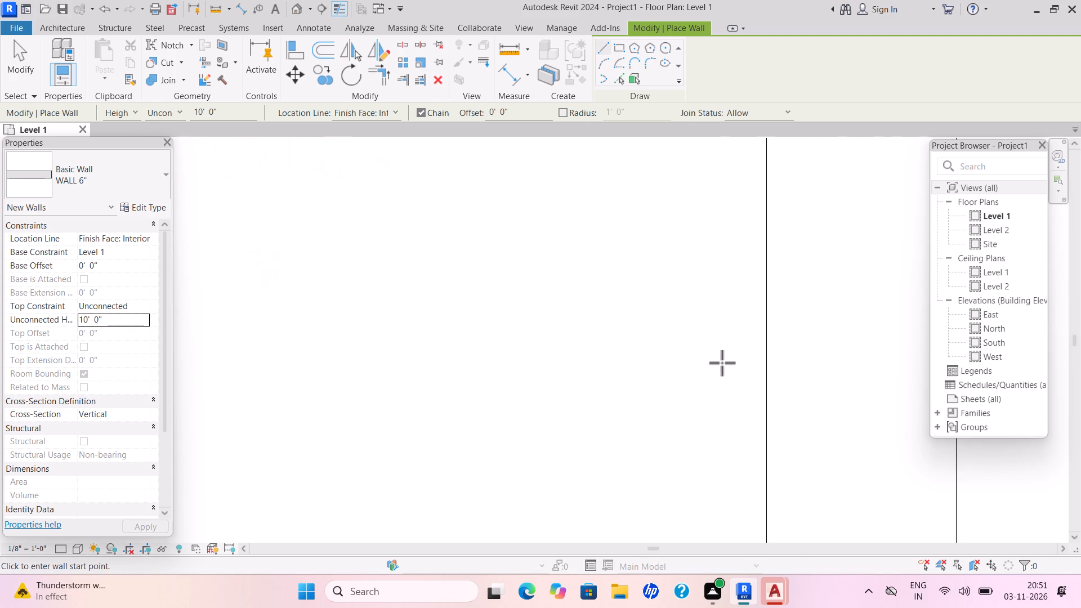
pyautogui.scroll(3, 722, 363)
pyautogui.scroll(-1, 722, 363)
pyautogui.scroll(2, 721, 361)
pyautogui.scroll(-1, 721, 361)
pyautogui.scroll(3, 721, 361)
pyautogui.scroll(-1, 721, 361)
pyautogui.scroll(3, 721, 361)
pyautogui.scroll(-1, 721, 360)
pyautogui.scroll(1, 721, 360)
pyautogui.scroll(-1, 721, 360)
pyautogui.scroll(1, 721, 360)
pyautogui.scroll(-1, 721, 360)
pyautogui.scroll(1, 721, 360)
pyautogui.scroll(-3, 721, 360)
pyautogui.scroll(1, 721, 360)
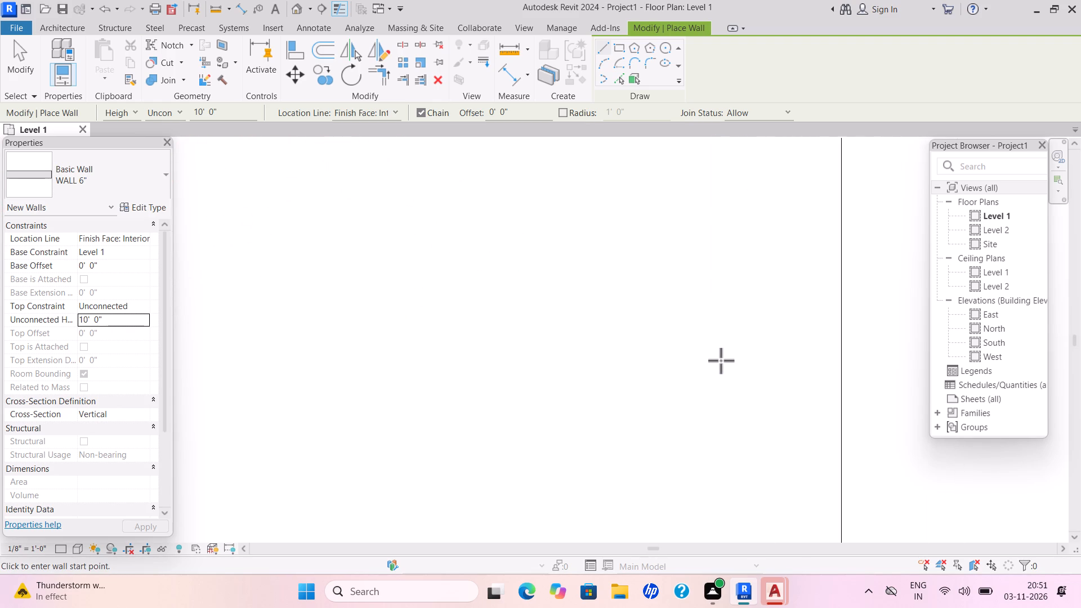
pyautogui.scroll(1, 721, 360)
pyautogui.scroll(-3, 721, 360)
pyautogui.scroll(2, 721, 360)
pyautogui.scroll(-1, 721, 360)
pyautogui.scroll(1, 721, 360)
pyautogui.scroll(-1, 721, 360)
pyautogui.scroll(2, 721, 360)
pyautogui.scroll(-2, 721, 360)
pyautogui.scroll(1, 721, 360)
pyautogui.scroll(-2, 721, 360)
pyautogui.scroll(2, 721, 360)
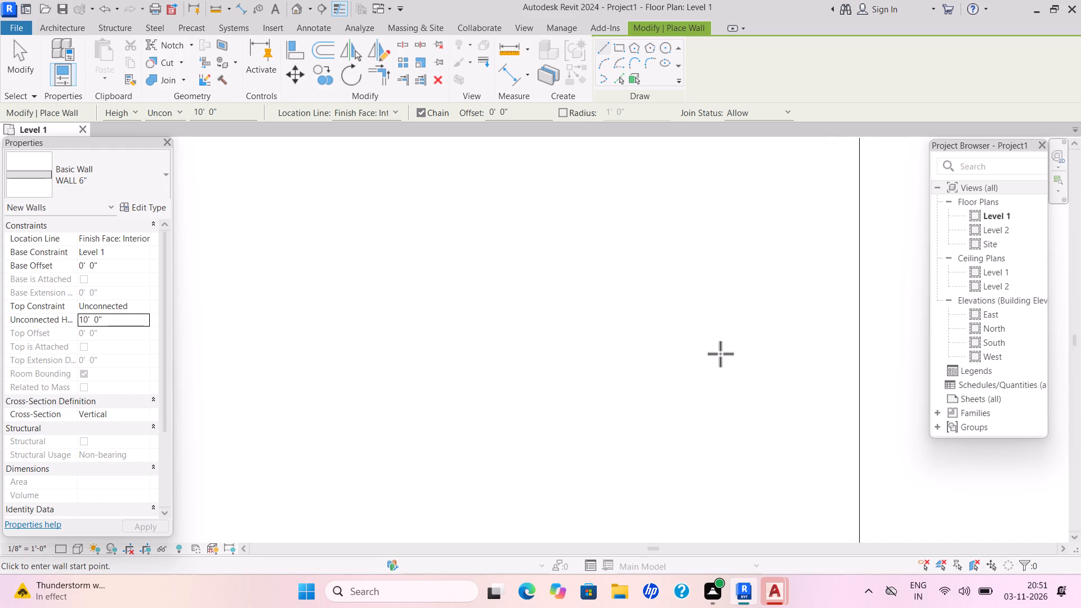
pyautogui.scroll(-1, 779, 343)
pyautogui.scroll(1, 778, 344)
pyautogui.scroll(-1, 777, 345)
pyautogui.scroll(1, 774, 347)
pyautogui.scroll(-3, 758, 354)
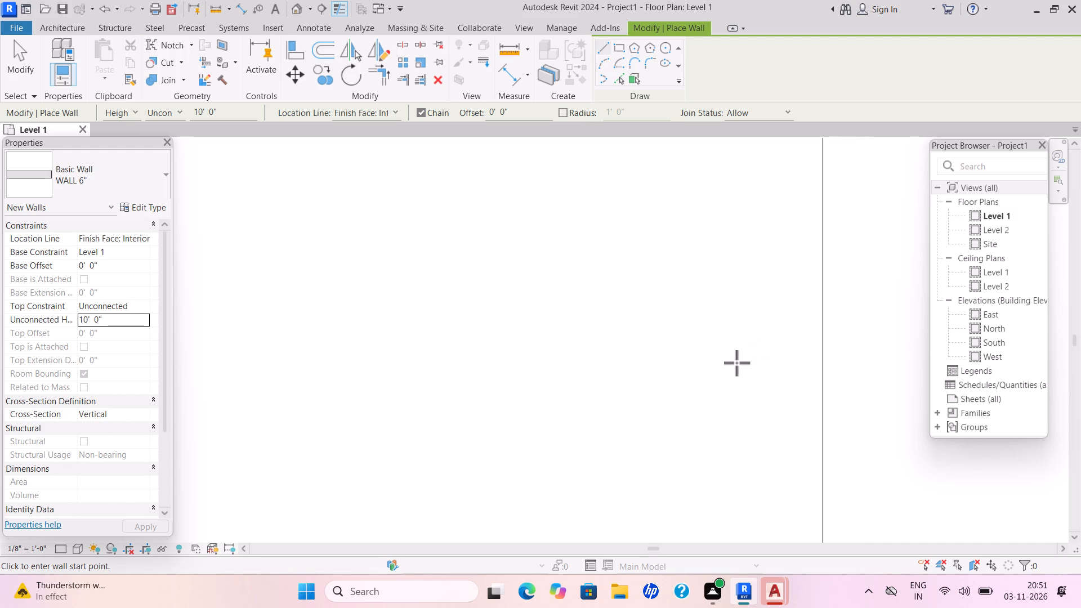
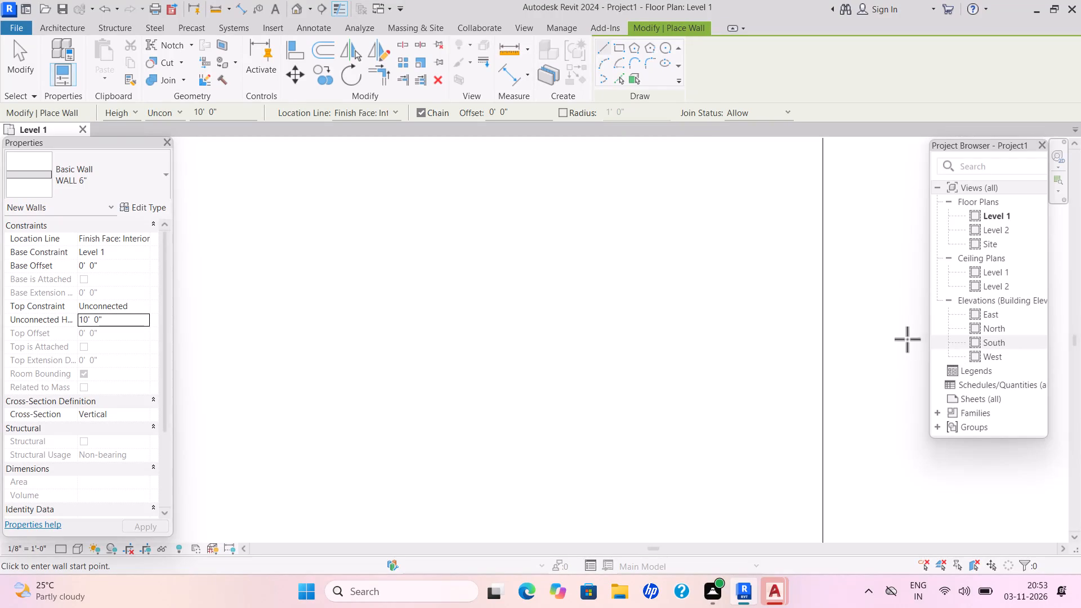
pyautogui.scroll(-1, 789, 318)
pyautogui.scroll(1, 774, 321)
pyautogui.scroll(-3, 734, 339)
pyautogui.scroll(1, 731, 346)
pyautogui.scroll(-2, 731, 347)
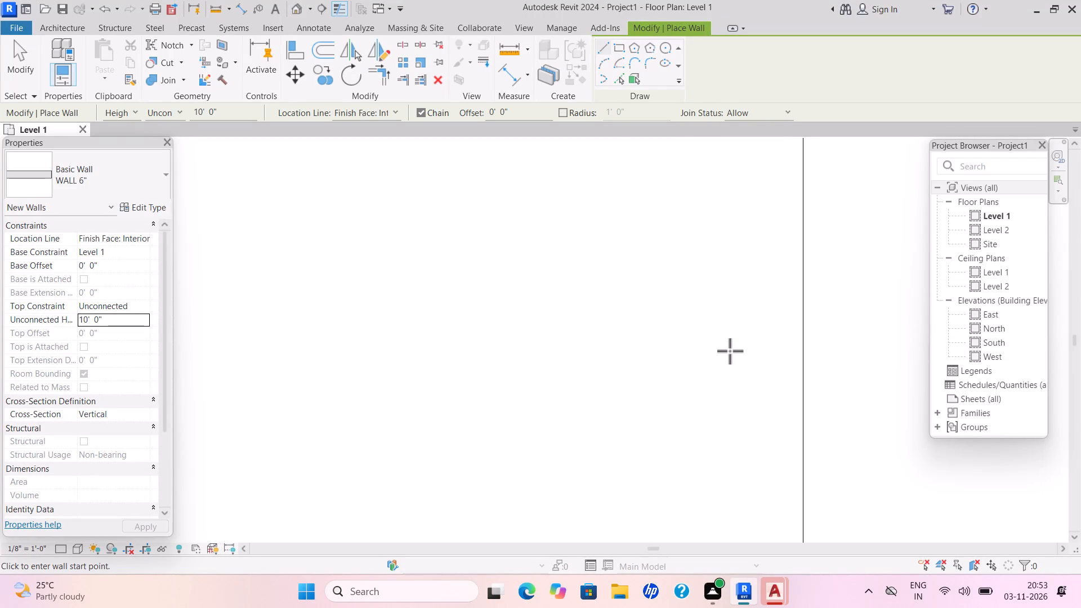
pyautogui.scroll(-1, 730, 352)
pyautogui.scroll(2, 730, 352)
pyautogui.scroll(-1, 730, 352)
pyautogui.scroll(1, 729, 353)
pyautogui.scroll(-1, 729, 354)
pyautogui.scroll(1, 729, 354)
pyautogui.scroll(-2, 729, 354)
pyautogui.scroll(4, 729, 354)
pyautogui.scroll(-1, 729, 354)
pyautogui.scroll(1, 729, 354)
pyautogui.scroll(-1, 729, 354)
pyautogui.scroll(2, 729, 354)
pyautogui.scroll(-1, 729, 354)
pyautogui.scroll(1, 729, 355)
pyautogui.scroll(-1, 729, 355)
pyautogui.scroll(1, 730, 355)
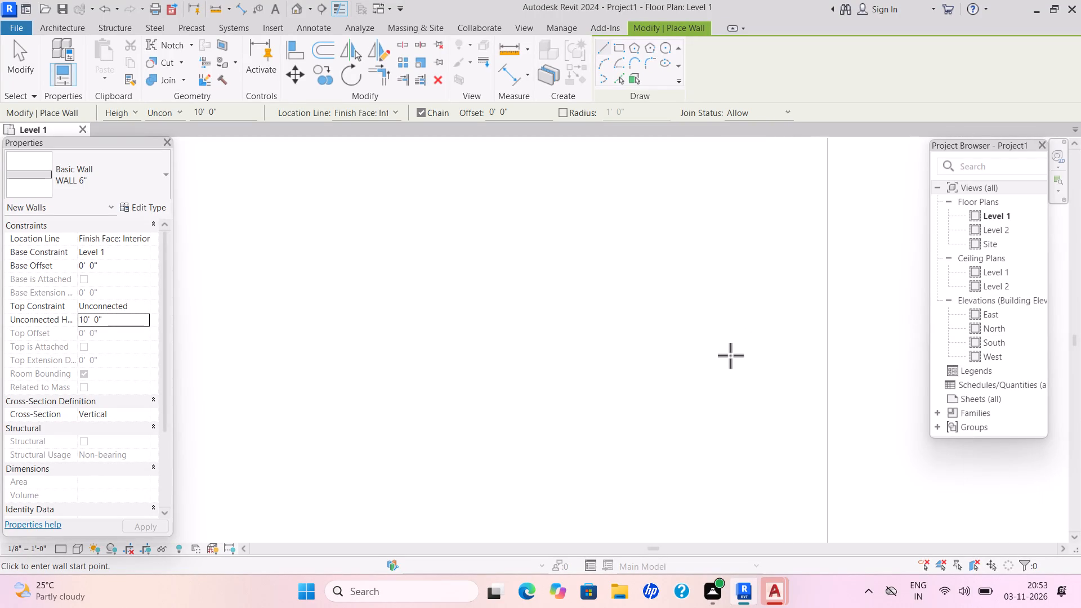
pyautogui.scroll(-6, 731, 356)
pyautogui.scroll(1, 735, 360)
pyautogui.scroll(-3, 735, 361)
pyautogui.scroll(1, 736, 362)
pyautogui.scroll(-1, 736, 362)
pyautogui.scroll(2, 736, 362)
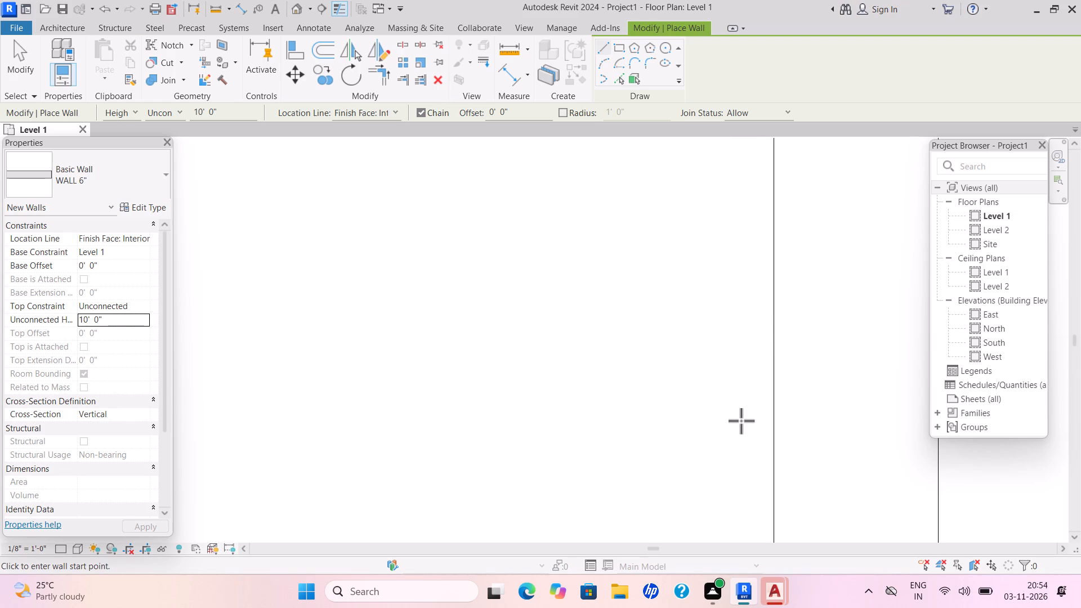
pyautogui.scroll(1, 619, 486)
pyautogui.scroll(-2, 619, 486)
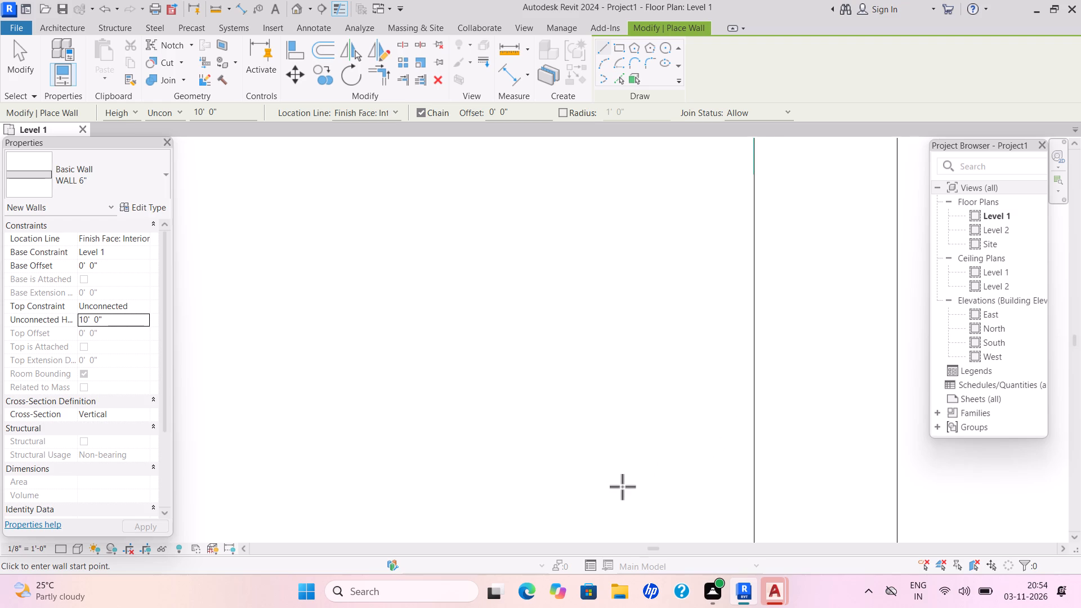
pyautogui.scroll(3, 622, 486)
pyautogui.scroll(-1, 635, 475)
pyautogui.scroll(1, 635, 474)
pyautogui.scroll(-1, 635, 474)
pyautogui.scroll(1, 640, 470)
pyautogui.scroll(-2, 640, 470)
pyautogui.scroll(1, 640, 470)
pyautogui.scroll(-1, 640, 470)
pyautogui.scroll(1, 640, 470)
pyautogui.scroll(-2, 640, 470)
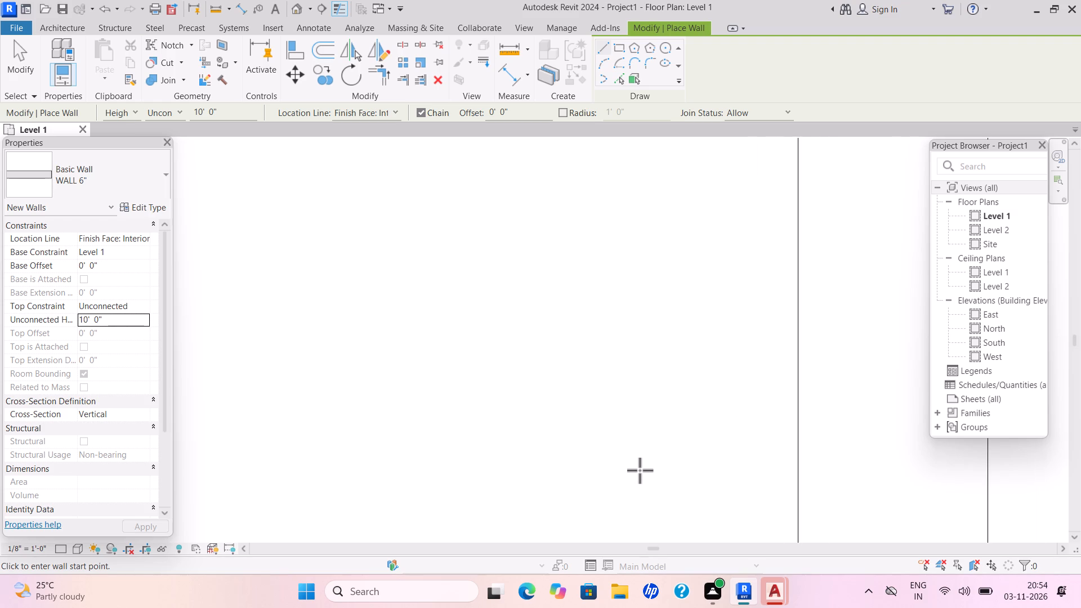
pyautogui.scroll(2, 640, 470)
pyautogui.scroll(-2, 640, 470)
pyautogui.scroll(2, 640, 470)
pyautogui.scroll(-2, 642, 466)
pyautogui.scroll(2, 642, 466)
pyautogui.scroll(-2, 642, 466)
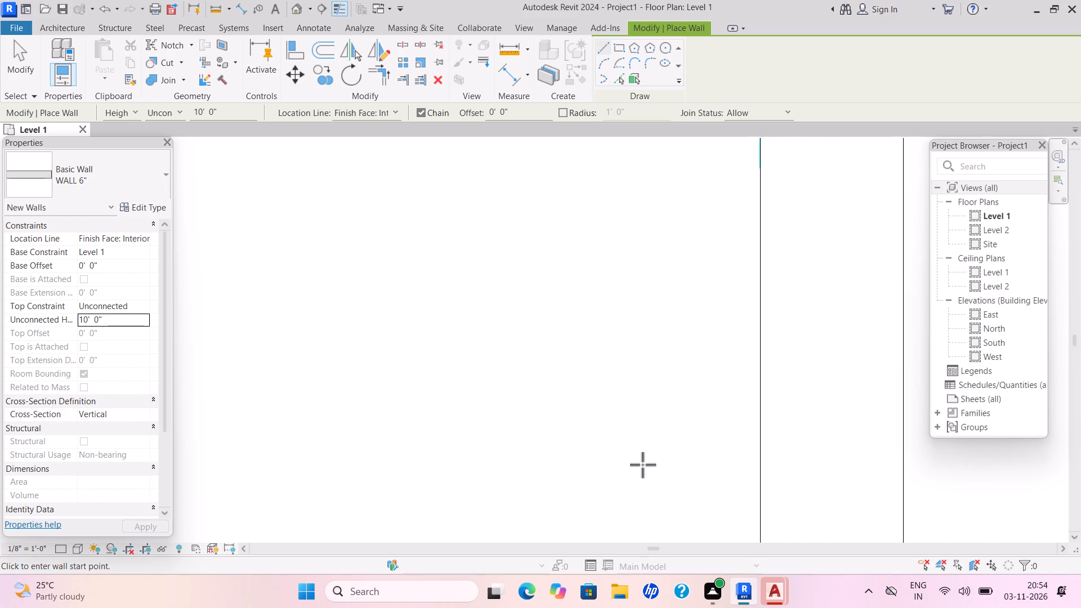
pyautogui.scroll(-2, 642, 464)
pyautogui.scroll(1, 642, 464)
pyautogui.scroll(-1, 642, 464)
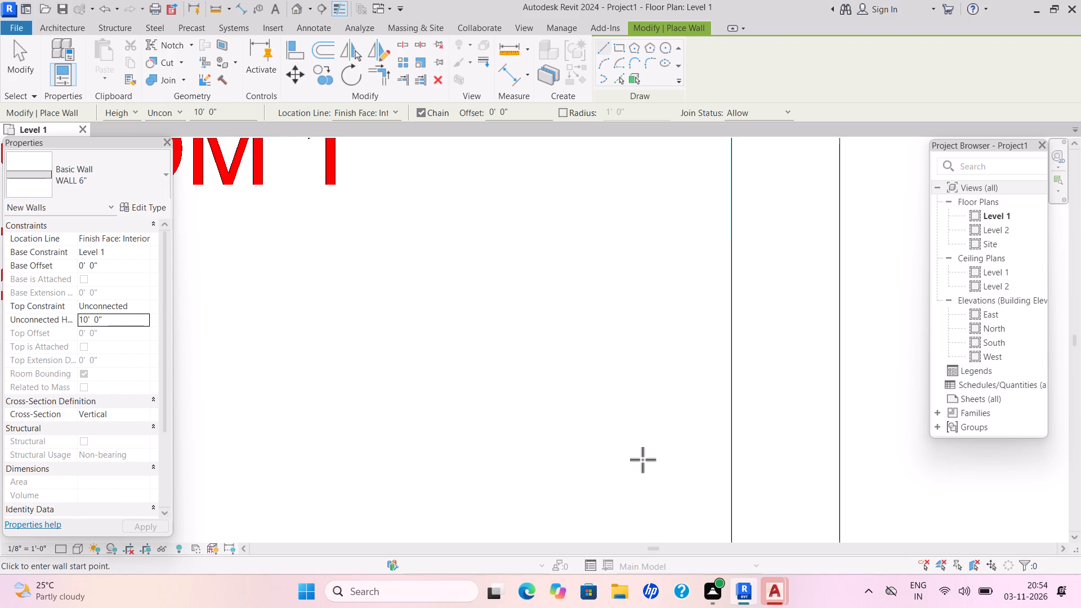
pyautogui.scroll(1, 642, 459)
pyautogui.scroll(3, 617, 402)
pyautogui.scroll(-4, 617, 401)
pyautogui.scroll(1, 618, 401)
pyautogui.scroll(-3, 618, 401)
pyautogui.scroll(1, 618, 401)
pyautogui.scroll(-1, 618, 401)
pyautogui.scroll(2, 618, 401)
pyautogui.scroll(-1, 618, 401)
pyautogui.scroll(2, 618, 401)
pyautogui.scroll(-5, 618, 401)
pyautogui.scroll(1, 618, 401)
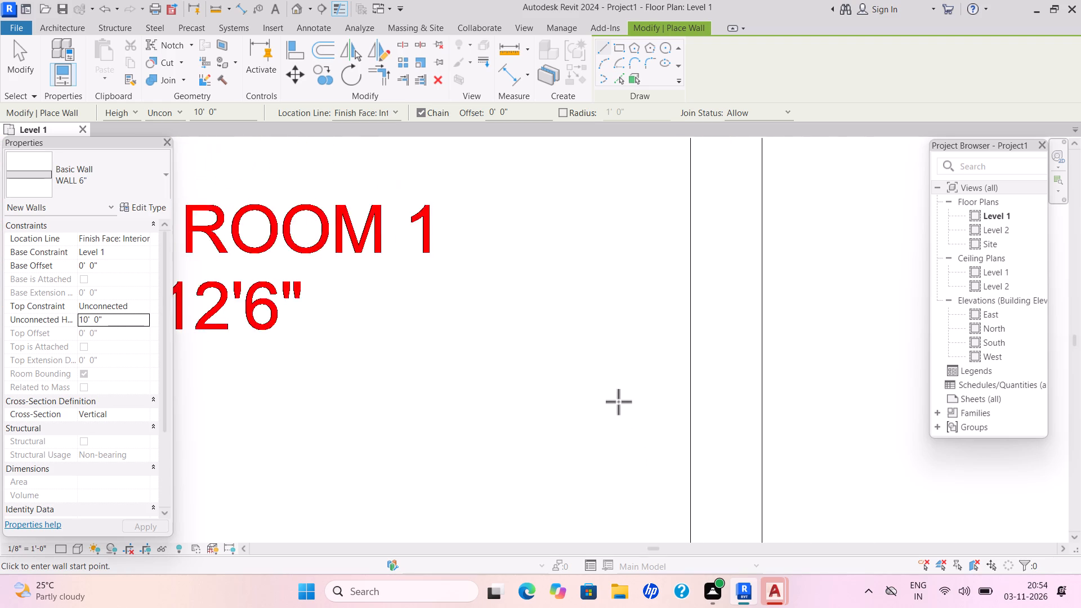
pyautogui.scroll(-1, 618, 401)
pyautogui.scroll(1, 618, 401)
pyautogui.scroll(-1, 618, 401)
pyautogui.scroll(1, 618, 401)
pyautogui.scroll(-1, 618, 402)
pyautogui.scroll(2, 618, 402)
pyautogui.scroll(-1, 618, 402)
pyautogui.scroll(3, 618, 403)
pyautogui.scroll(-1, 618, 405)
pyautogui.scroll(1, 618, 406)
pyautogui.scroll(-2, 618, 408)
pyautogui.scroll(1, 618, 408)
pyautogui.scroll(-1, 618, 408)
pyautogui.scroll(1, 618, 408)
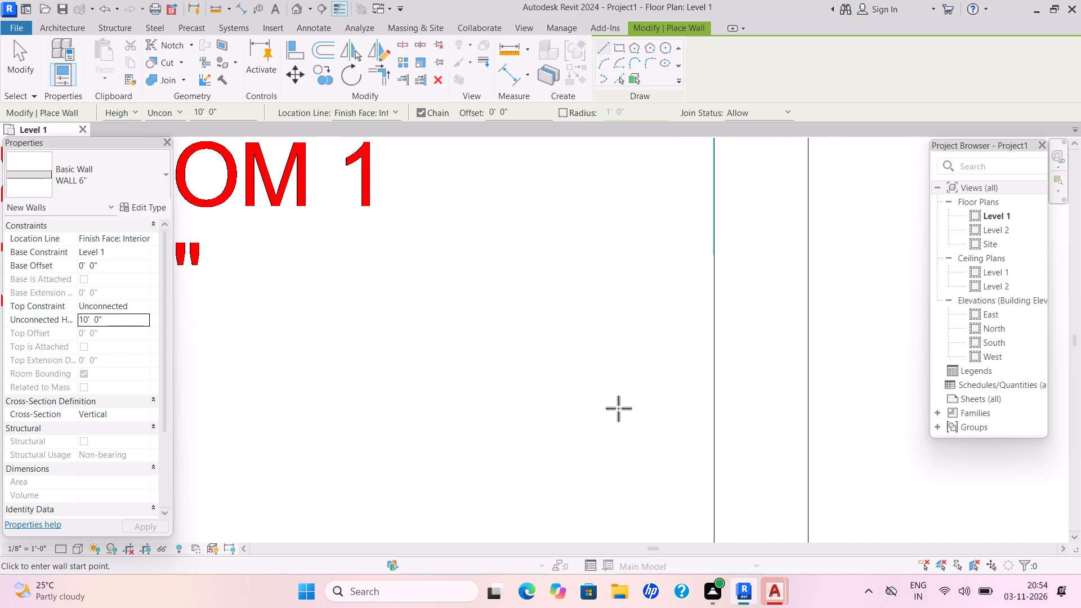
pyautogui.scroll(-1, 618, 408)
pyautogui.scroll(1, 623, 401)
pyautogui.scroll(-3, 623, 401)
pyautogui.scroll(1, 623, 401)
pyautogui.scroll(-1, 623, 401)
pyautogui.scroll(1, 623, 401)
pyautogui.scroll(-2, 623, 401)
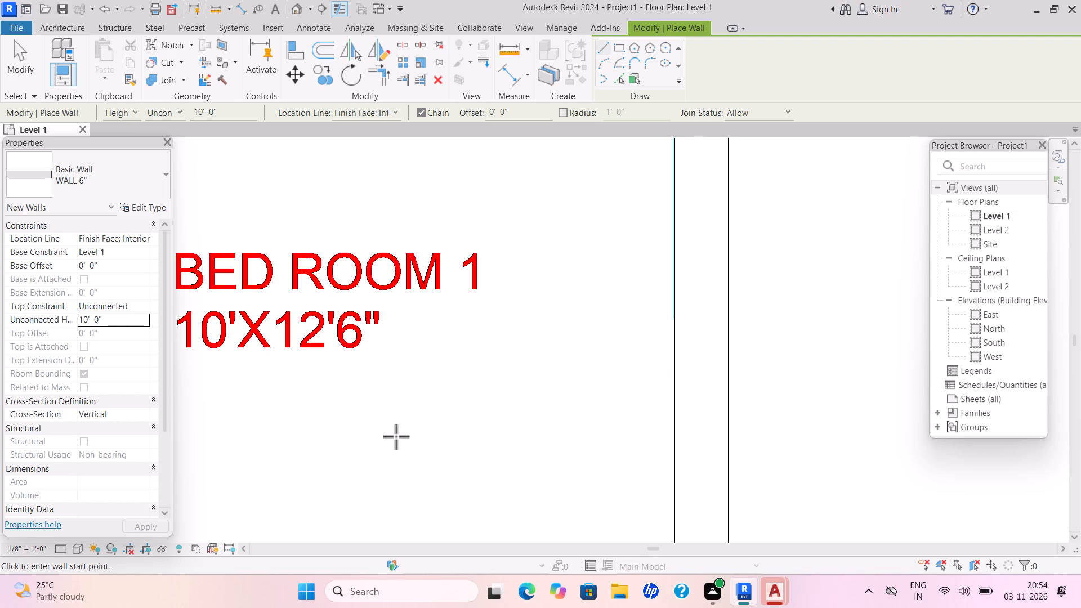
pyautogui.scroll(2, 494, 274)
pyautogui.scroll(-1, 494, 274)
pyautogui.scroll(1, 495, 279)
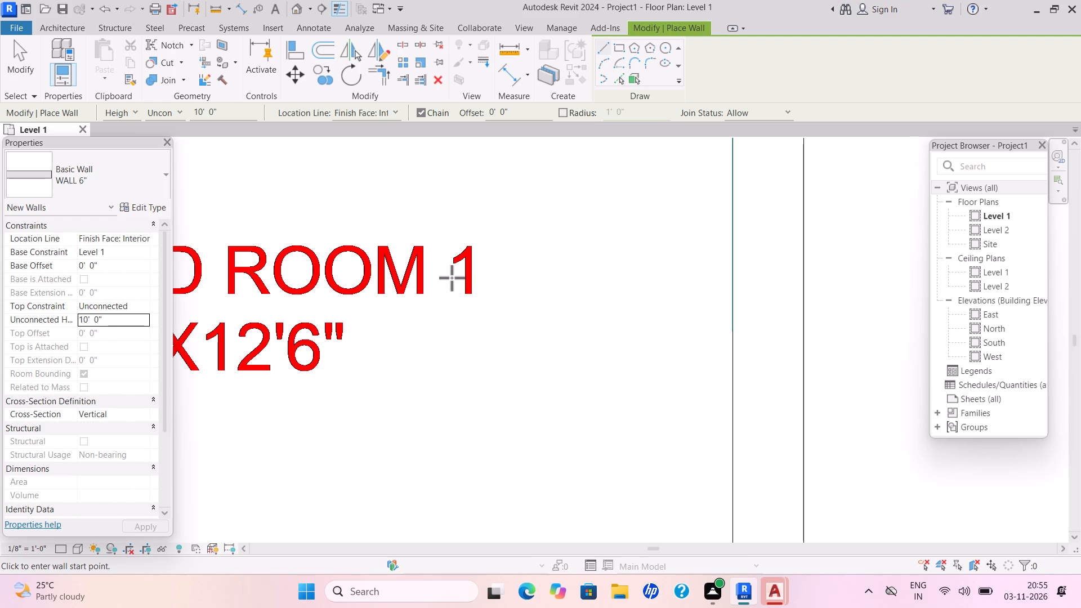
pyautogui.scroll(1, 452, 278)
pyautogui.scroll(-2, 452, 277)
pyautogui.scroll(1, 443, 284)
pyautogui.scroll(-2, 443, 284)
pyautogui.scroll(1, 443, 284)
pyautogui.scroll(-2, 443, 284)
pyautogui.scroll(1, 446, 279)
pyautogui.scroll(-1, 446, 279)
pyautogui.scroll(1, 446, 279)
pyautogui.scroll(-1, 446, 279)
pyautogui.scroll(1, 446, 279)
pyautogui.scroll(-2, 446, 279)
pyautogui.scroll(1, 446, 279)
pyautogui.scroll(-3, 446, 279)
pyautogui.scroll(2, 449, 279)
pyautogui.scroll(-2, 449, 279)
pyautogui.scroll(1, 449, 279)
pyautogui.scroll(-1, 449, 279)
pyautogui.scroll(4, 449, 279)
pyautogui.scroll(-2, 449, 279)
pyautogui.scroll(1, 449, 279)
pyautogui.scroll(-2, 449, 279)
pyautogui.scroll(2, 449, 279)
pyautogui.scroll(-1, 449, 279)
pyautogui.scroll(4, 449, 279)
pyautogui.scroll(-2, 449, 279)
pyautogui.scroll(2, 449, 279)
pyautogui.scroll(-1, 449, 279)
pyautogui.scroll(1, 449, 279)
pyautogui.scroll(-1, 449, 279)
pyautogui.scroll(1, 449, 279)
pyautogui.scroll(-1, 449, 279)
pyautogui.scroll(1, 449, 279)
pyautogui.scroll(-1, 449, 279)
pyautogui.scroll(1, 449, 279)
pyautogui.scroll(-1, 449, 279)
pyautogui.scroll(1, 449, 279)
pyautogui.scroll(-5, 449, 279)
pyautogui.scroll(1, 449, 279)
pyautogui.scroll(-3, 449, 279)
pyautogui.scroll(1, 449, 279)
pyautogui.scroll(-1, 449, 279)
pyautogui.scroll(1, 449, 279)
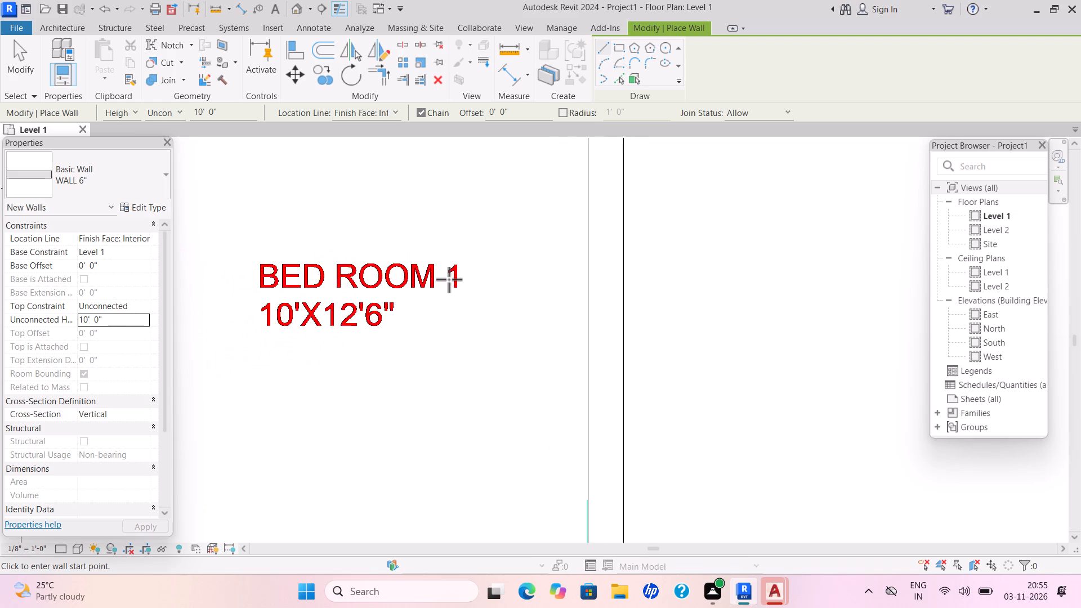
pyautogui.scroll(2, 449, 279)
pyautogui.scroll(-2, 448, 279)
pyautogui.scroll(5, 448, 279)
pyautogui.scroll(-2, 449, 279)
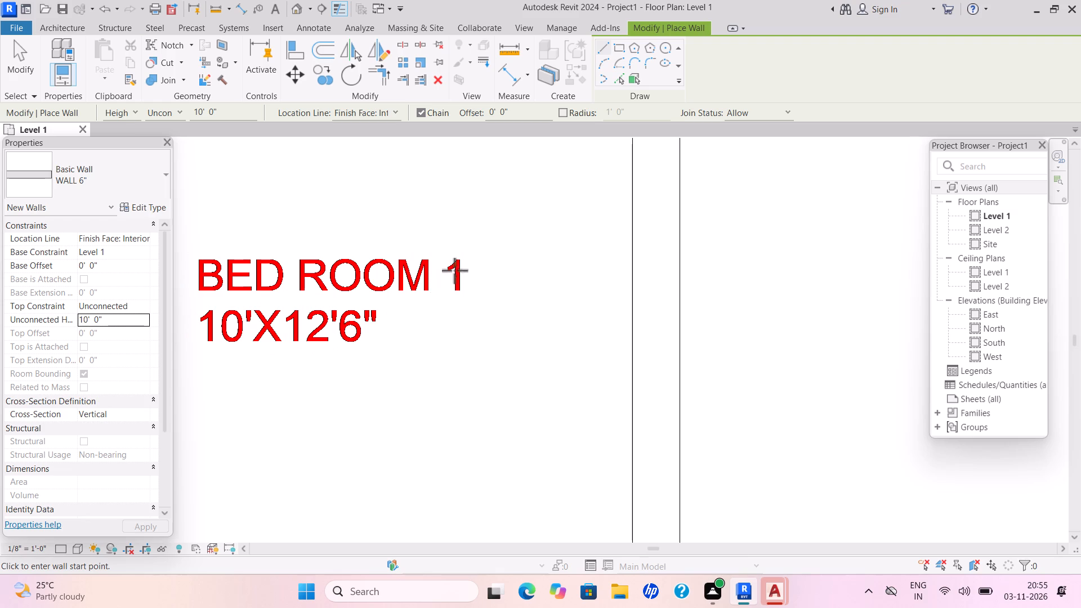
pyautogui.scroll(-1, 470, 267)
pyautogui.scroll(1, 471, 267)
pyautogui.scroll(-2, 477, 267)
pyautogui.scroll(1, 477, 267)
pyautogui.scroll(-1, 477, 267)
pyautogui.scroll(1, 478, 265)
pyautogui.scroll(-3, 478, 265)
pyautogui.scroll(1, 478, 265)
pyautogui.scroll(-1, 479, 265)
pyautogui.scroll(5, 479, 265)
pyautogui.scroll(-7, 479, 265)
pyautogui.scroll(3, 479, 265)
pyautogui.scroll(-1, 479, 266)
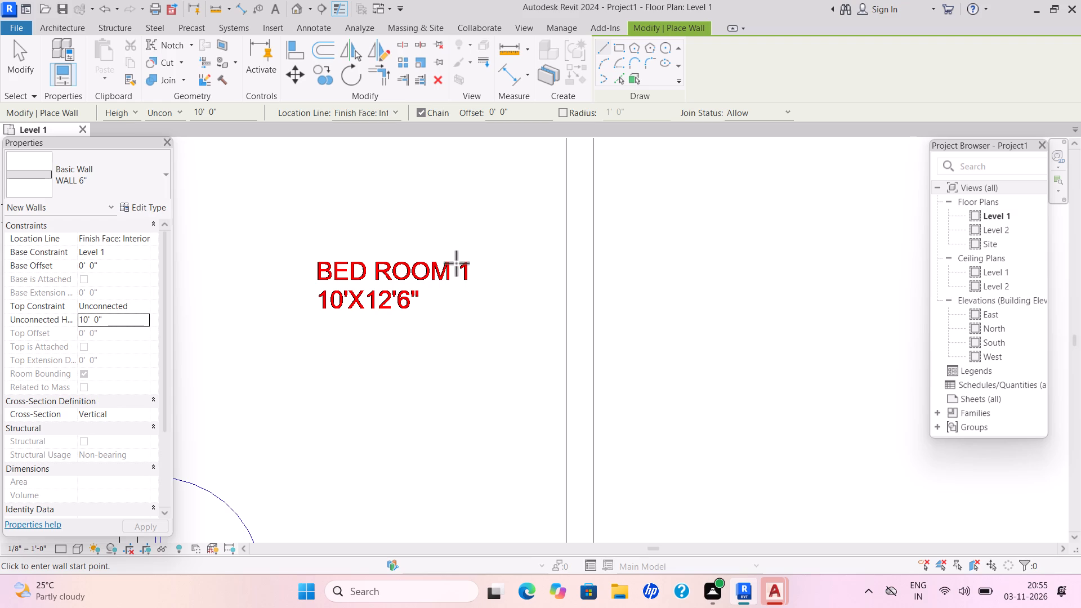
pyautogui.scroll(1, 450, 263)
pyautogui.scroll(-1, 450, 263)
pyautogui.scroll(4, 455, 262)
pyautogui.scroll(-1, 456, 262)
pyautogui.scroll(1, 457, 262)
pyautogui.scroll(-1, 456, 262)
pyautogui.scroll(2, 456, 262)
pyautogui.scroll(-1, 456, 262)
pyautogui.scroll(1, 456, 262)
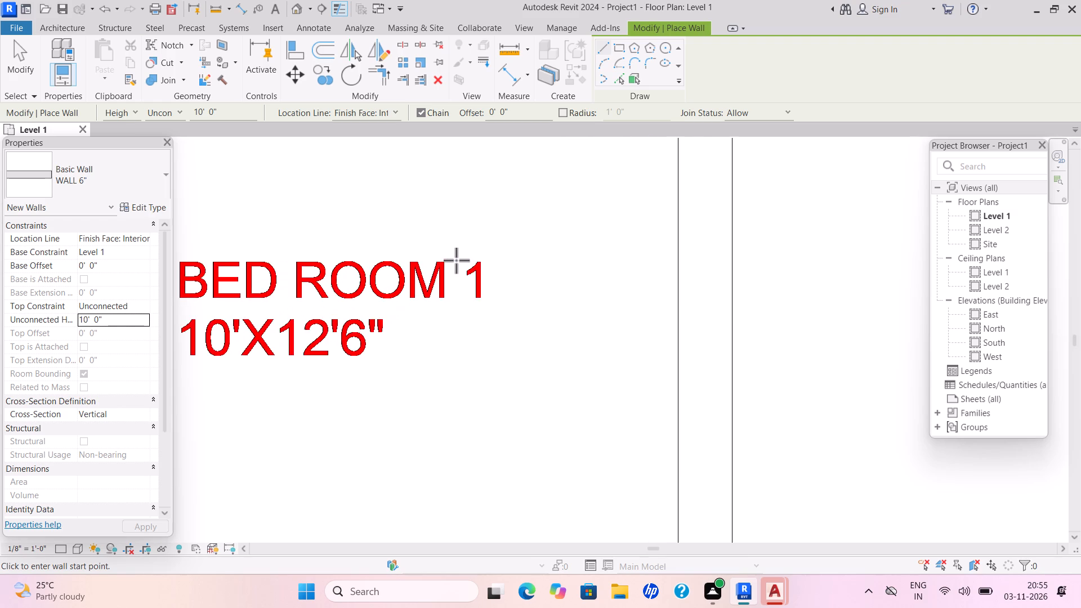
# Draw a horizontal WALL 6" between Toilet and lower Bed Room 1, flipped onto the plan lines, from the exterior wall to Toilet's outer corner.
pyautogui.scroll(-2, 455, 259)
pyautogui.scroll(2, 455, 258)
pyautogui.scroll(-2, 455, 258)
pyautogui.scroll(1, 455, 258)
pyautogui.scroll(-3, 454, 257)
pyautogui.scroll(1, 454, 257)
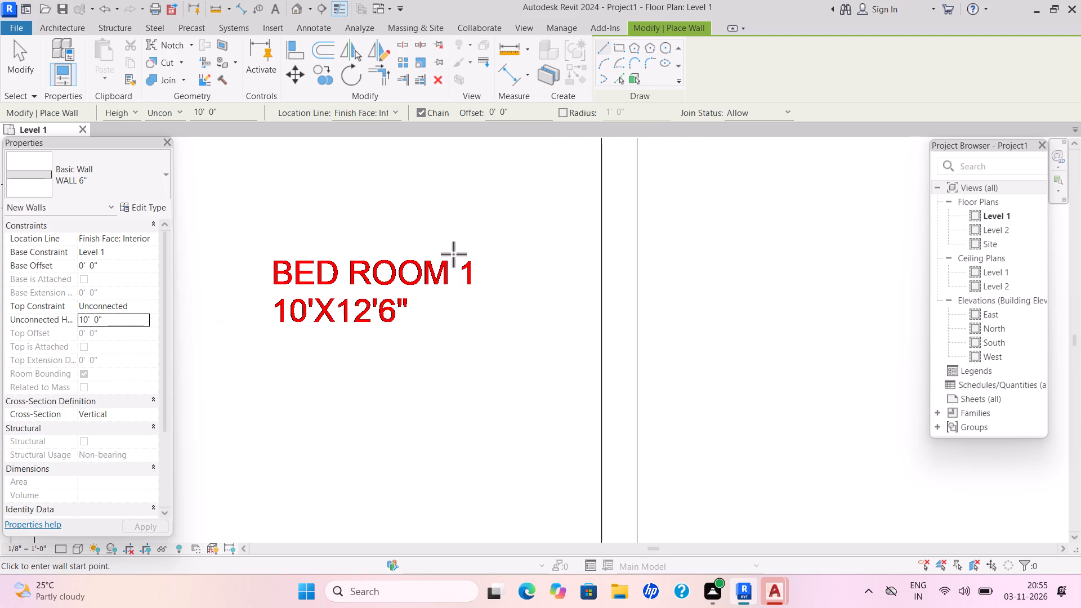
pyautogui.scroll(1, 453, 254)
pyautogui.scroll(-1, 453, 254)
pyautogui.scroll(2, 453, 254)
pyautogui.scroll(-1, 453, 254)
pyautogui.scroll(2, 452, 254)
pyautogui.scroll(-3, 449, 257)
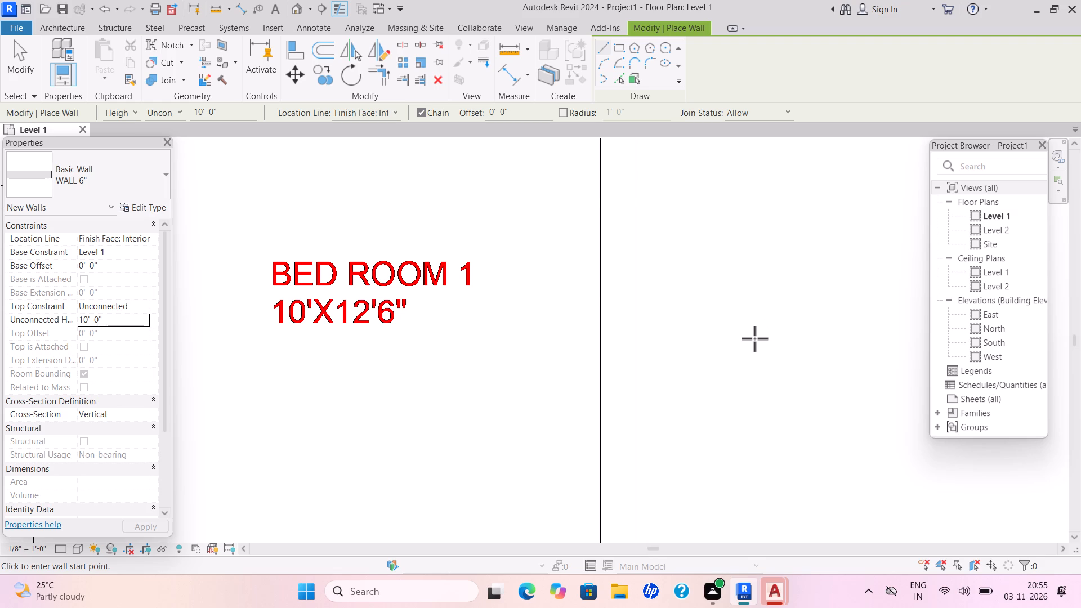
pyautogui.scroll(-6, 586, 391)
pyautogui.scroll(1, 585, 391)
pyautogui.scroll(-3, 585, 399)
pyautogui.scroll(2, 585, 400)
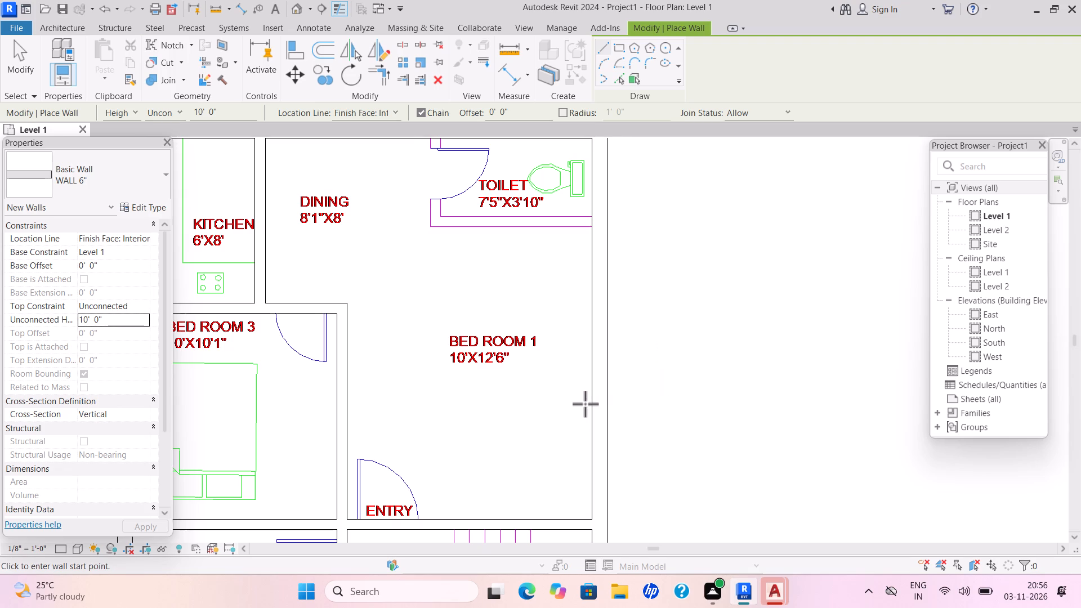
pyautogui.scroll(2, 584, 424)
pyautogui.scroll(-1, 584, 424)
pyautogui.scroll(-2, 594, 379)
pyautogui.moveTo(593, 382); pyautogui.dragTo(587, 476, button='middle')
pyautogui.scroll(1, 587, 479)
pyautogui.scroll(-1, 587, 473)
pyautogui.scroll(1, 587, 473)
pyautogui.scroll(-1, 587, 472)
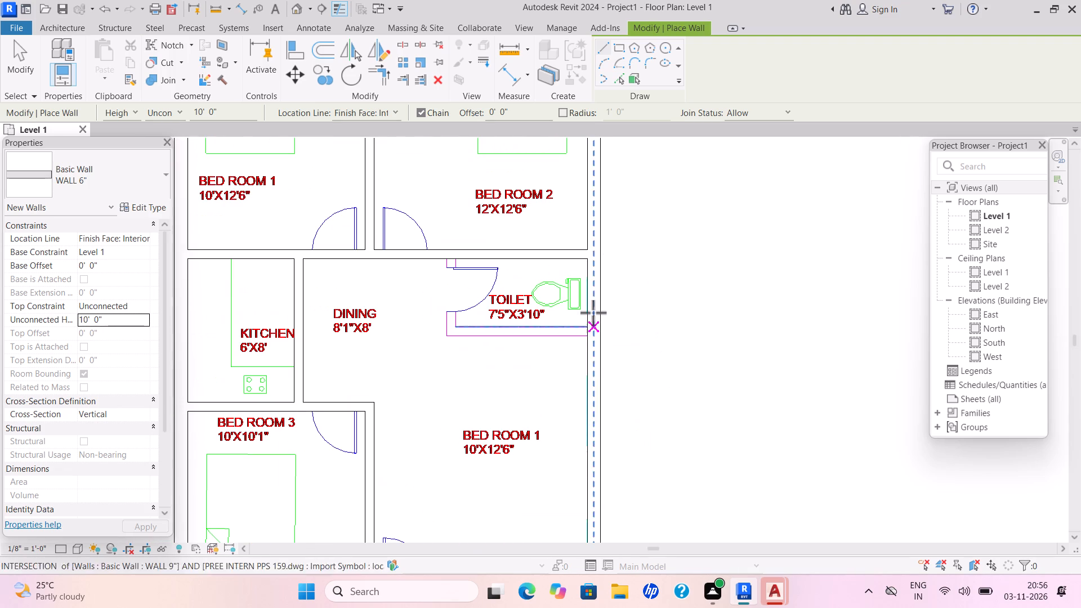
pyautogui.click(586, 332)
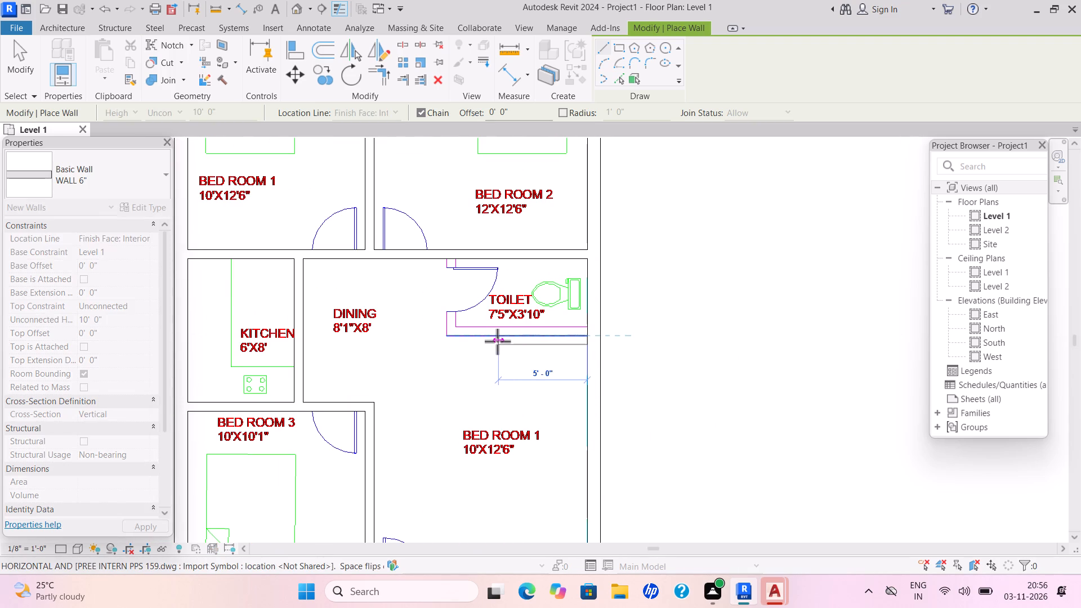
pyautogui.press('space')
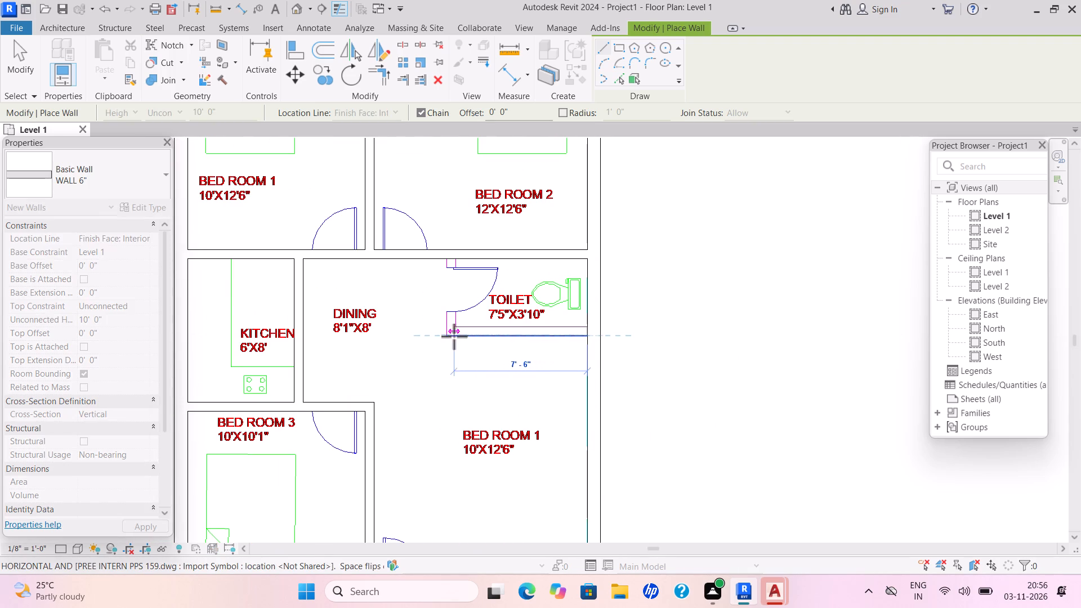
pyautogui.click(446, 334)
# Continue with a vertical WALL 6" about 4'-7" long between Dining and Toilet, up to the Bed Room 2 wall, and finish wall placement without saving.
pyautogui.click(448, 254)
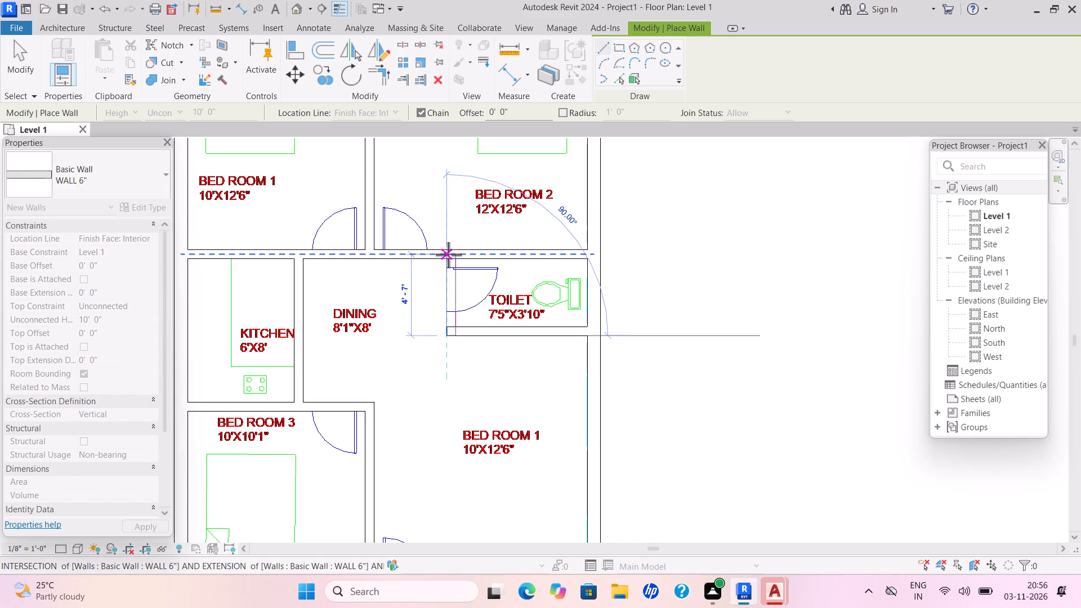
pyautogui.press('Escape')
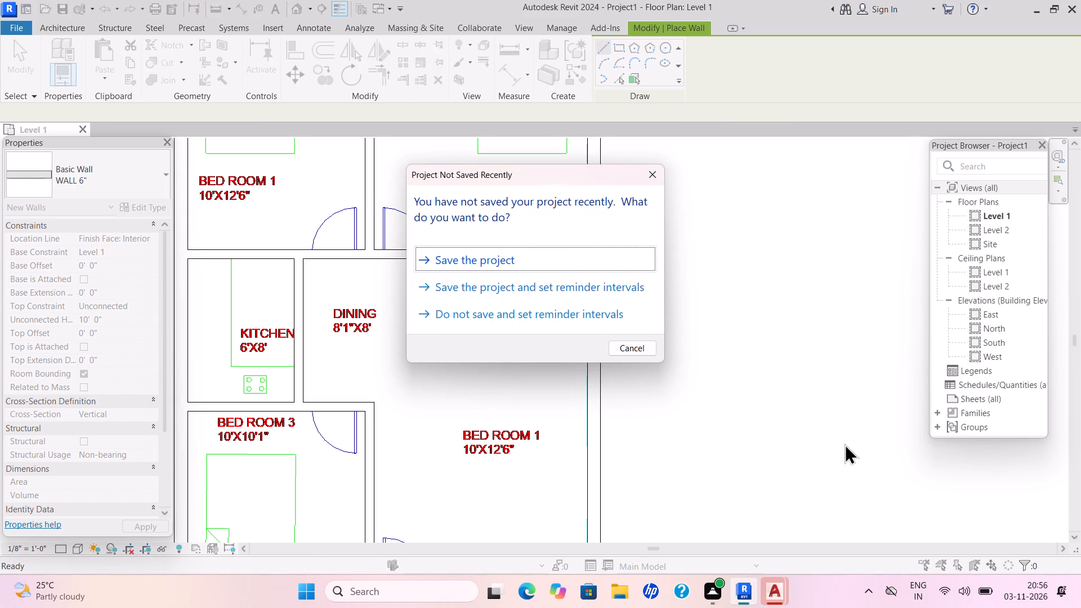
pyautogui.click(648, 176)
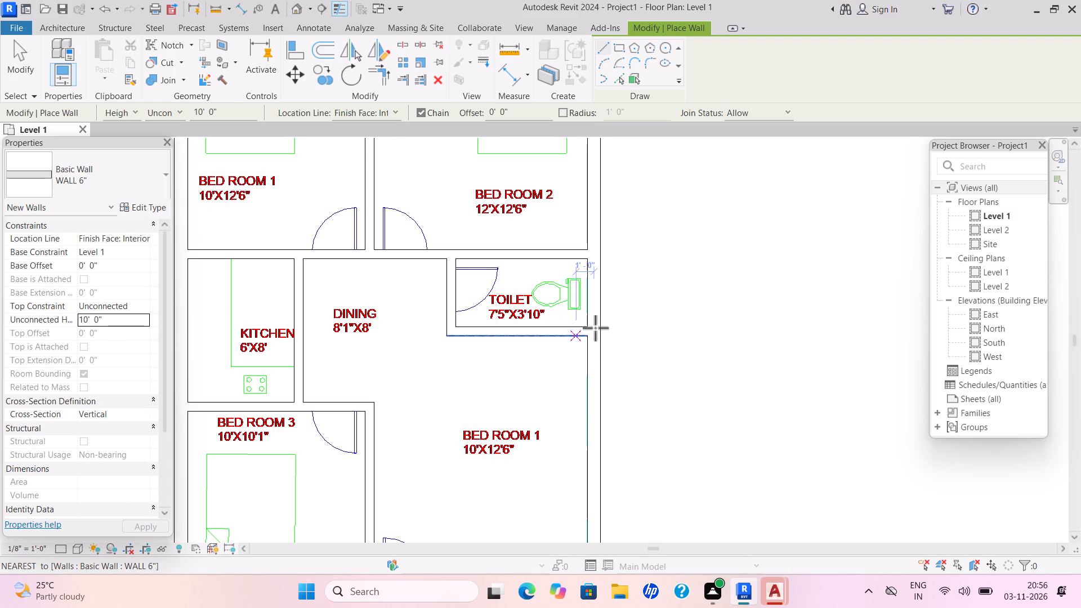
pyautogui.scroll(4, 546, 338)
pyautogui.scroll(-3, 535, 341)
pyautogui.scroll(-1, 489, 354)
pyautogui.scroll(3, 489, 354)
pyautogui.scroll(-2, 489, 354)
pyautogui.scroll(2, 489, 354)
pyautogui.scroll(-1, 489, 354)
pyautogui.scroll(3, 489, 354)
pyautogui.scroll(-1, 489, 354)
pyautogui.scroll(1, 489, 354)
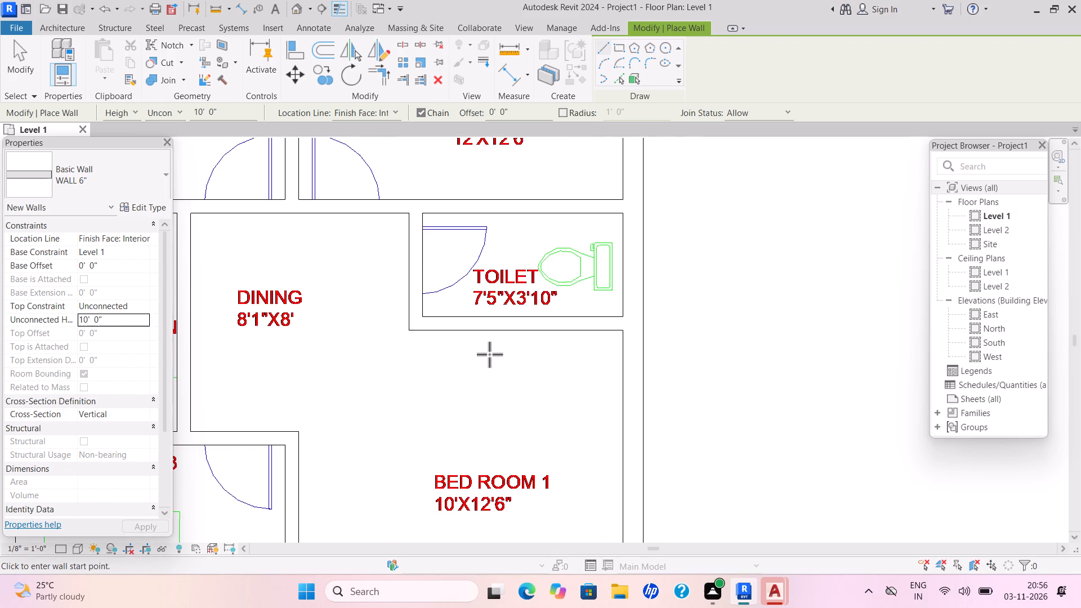
pyautogui.press('Escape')
pyautogui.press('Escape')
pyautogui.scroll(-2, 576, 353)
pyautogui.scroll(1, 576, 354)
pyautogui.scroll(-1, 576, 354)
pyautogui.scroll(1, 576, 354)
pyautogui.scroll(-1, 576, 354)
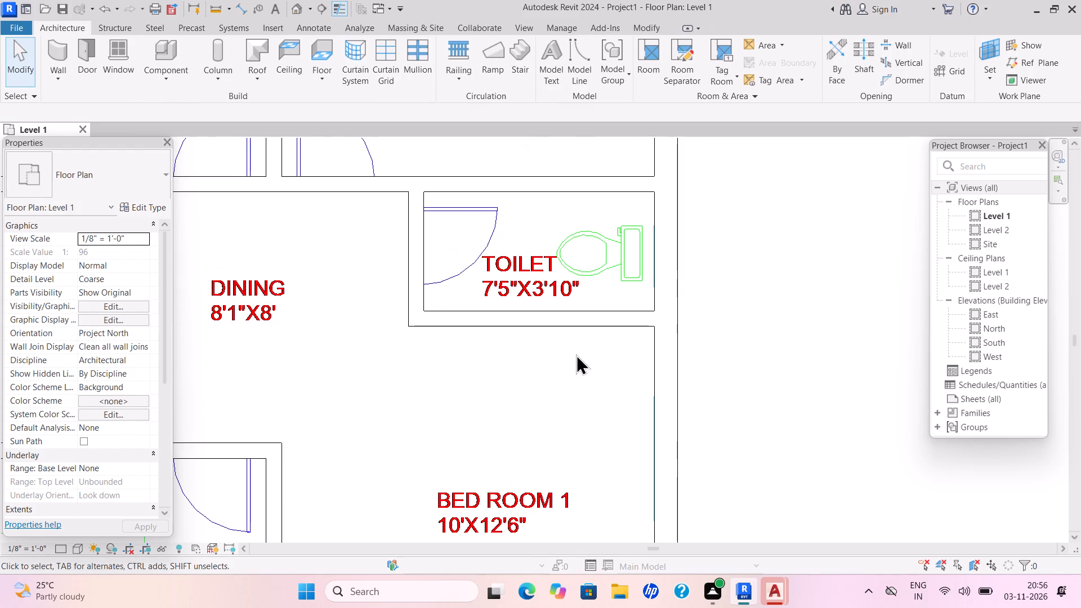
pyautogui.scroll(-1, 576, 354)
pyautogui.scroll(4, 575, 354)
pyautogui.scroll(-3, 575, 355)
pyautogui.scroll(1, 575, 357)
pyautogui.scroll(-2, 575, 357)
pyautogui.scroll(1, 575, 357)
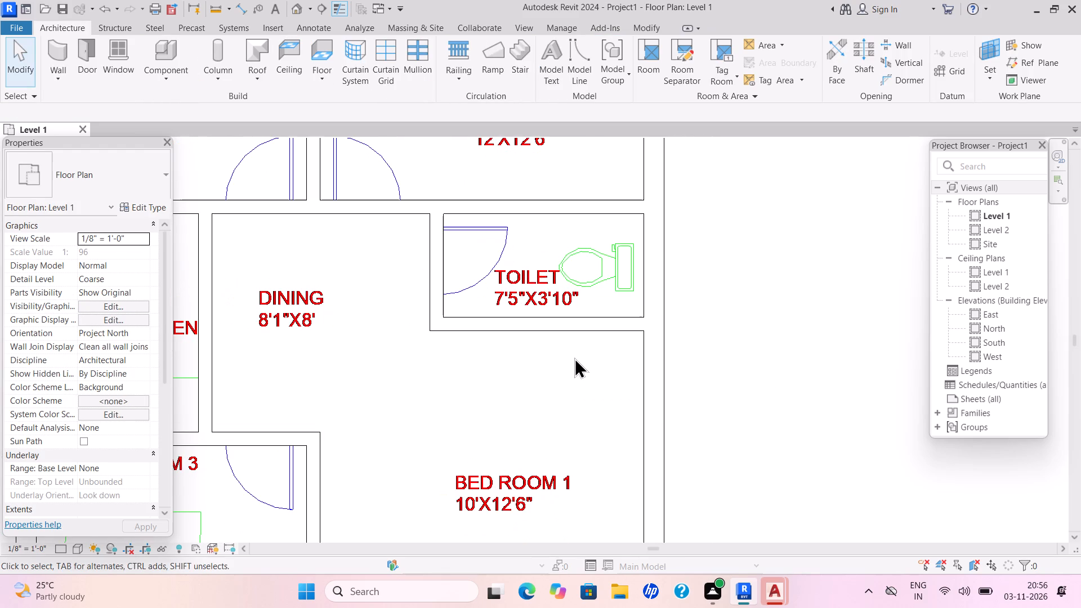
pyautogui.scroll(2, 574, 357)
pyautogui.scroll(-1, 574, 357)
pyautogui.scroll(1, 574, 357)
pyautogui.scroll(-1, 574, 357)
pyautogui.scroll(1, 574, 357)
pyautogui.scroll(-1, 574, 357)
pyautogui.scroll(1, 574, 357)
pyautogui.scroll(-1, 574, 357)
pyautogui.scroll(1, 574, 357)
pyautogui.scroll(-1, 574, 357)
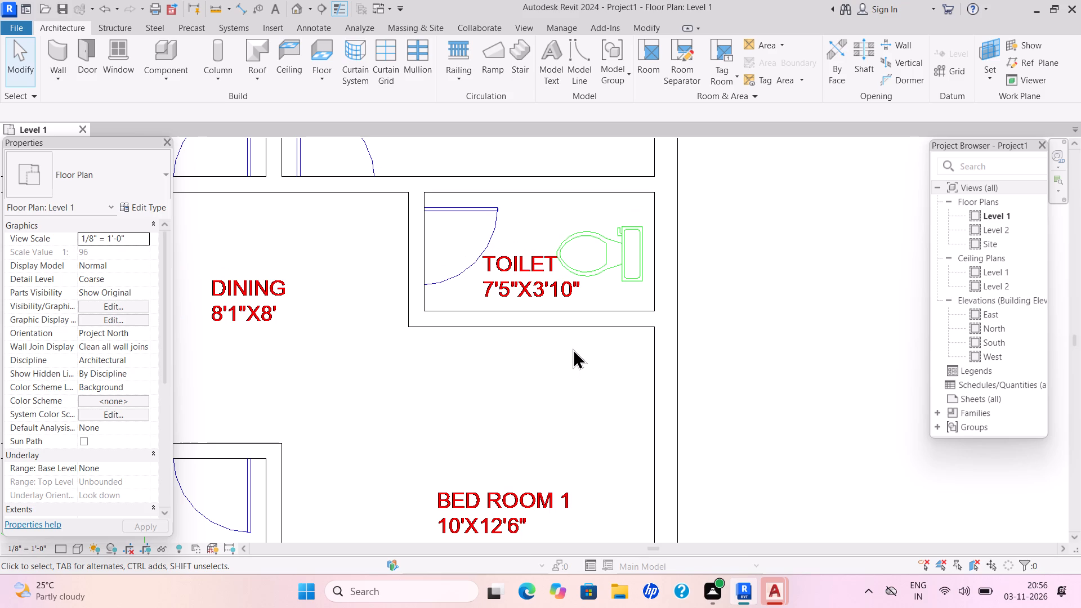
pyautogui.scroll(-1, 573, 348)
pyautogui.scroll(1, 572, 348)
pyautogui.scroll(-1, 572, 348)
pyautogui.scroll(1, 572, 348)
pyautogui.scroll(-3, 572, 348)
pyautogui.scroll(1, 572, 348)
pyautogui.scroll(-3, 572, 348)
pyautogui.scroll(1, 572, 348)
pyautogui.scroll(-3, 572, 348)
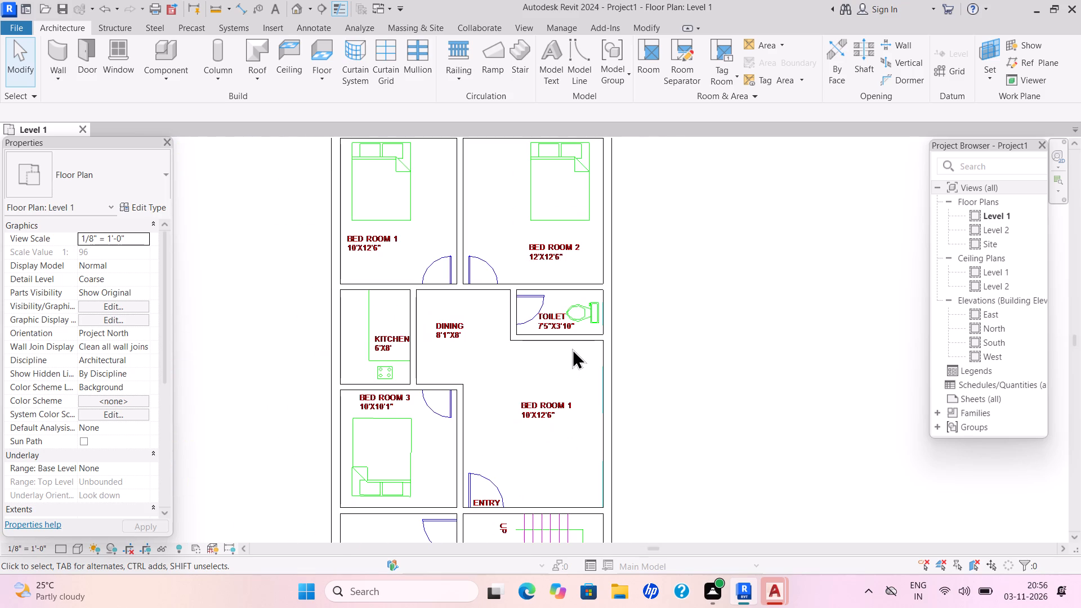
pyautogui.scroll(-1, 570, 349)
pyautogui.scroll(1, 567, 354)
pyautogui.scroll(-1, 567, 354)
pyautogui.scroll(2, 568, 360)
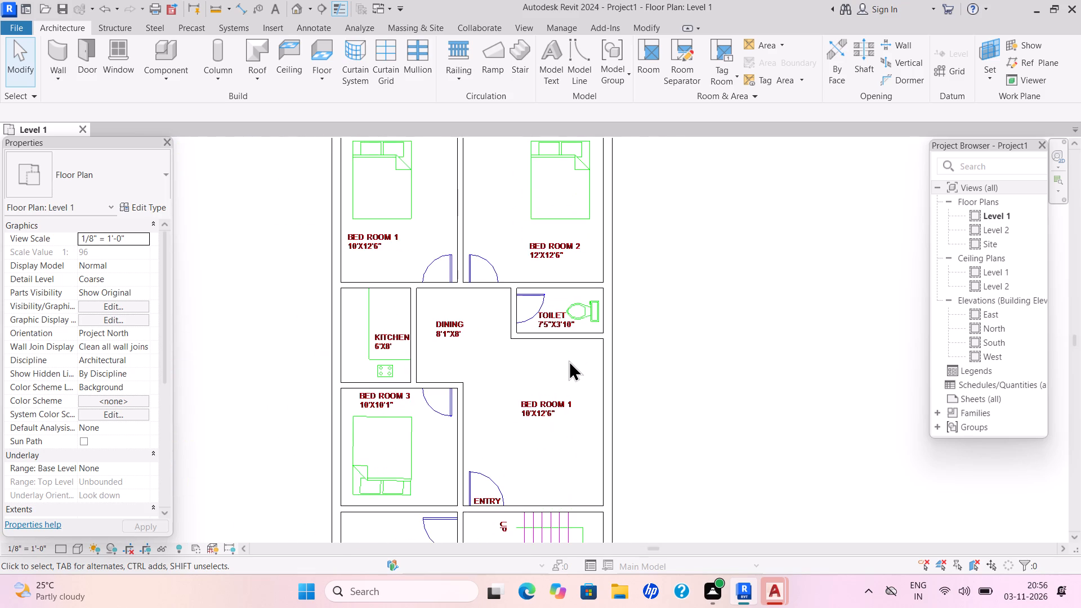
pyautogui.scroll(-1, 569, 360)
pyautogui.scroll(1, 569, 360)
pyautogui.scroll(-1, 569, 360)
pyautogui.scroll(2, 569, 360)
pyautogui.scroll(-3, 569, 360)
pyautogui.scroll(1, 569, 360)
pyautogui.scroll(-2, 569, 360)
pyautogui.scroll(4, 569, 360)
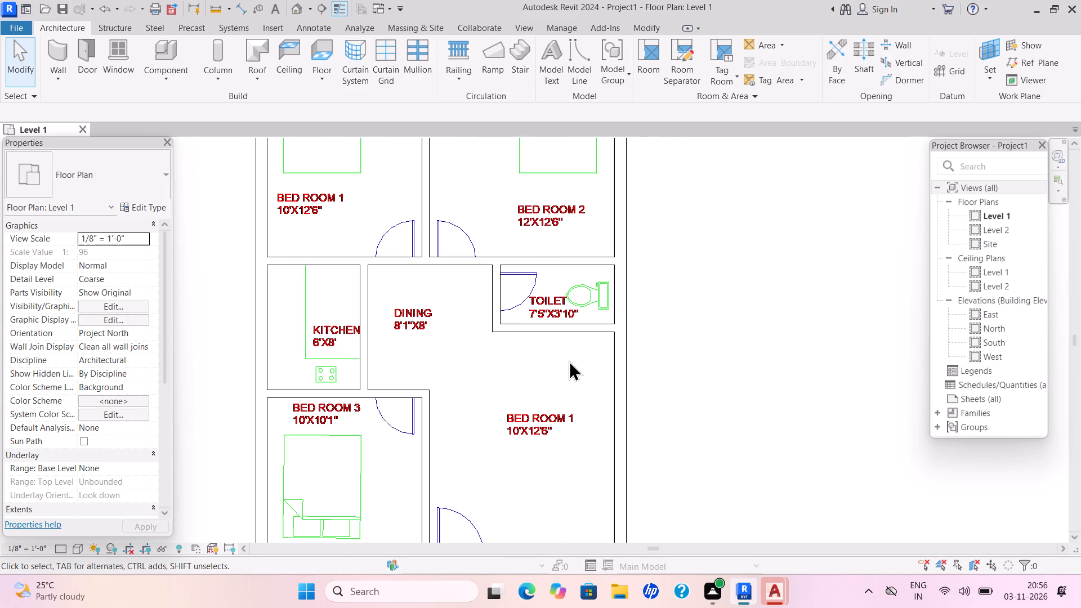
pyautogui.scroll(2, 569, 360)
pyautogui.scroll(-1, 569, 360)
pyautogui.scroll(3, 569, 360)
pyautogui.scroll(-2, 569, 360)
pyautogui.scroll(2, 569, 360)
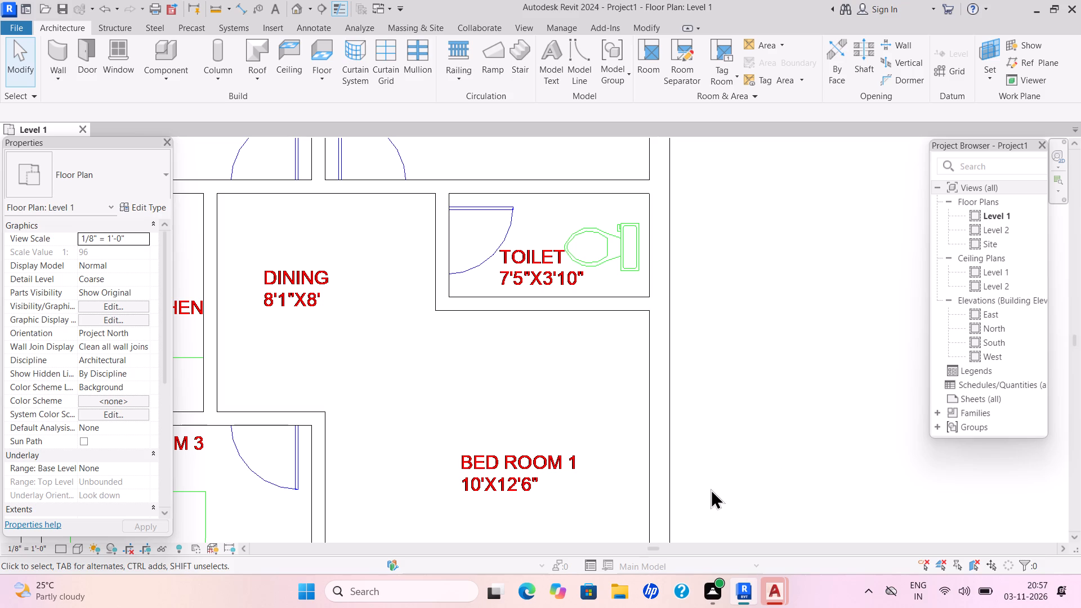
# Review the wall layout around Toilet and Bed Room 1 and across the whole ground floor plan.
pyautogui.scroll(1, 696, 434)
pyautogui.scroll(-2, 696, 434)
pyautogui.scroll(3, 696, 434)
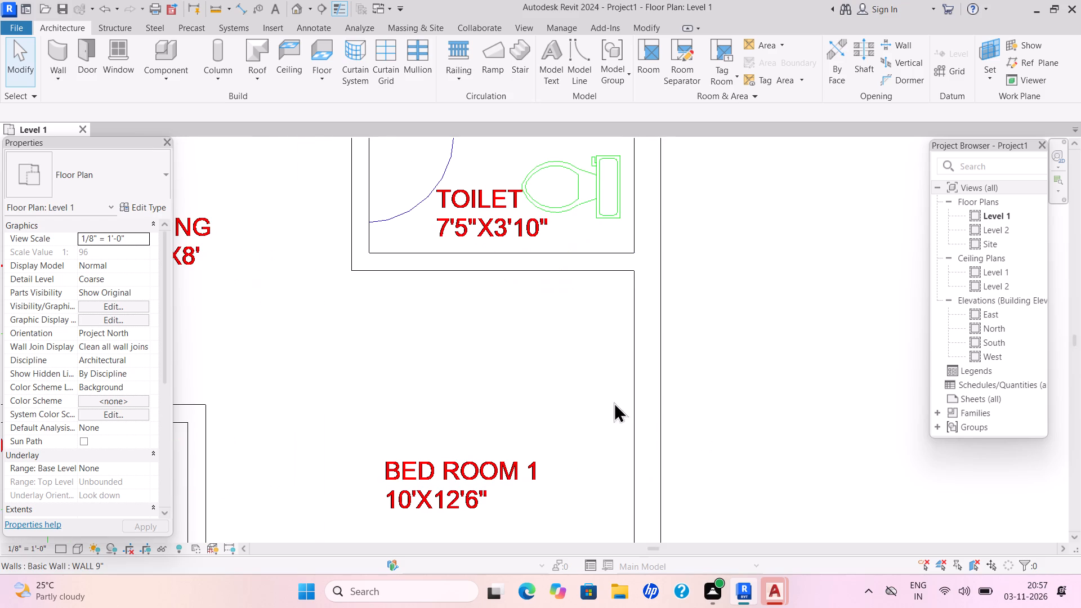
pyautogui.scroll(-2, 576, 440)
pyautogui.scroll(1, 578, 441)
pyautogui.scroll(-1, 578, 441)
pyautogui.scroll(1, 578, 441)
pyautogui.scroll(-1, 578, 441)
pyautogui.scroll(1, 570, 442)
pyautogui.scroll(-1, 567, 442)
pyautogui.scroll(3, 566, 445)
pyautogui.scroll(-1, 566, 445)
pyautogui.middleClick(566, 445)
pyautogui.scroll(-1, 566, 445)
pyautogui.scroll(1, 566, 445)
pyautogui.scroll(-2, 566, 445)
pyautogui.middleClick(566, 445)
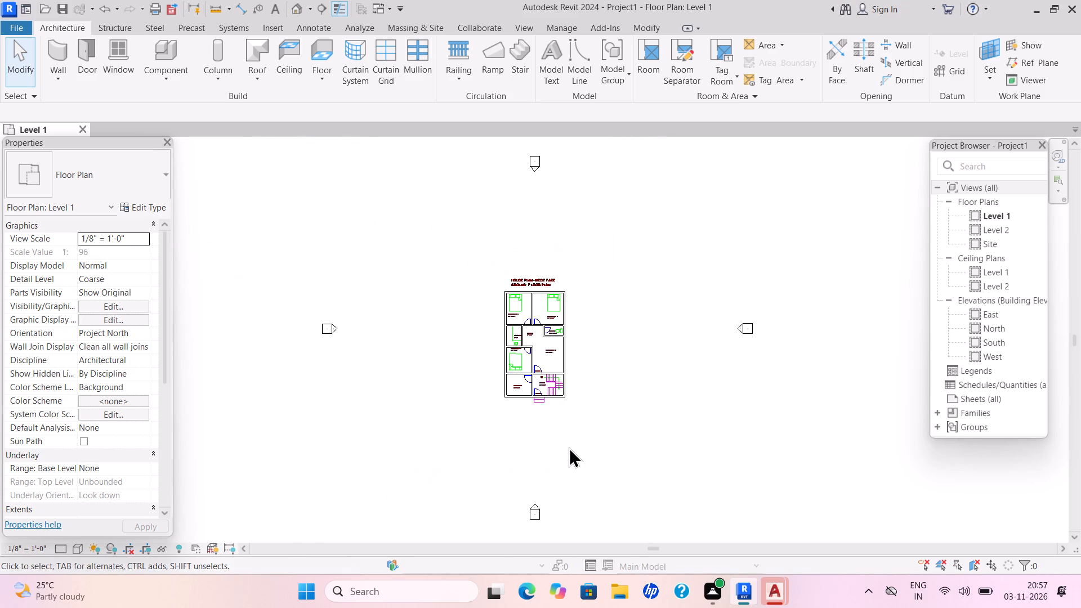
pyautogui.scroll(-4, 574, 336)
pyautogui.scroll(6, 574, 336)
pyautogui.scroll(-2, 565, 343)
pyautogui.scroll(1, 565, 343)
pyautogui.scroll(-2, 566, 337)
pyautogui.scroll(1, 566, 337)
pyautogui.scroll(-1, 566, 337)
pyautogui.scroll(1, 566, 337)
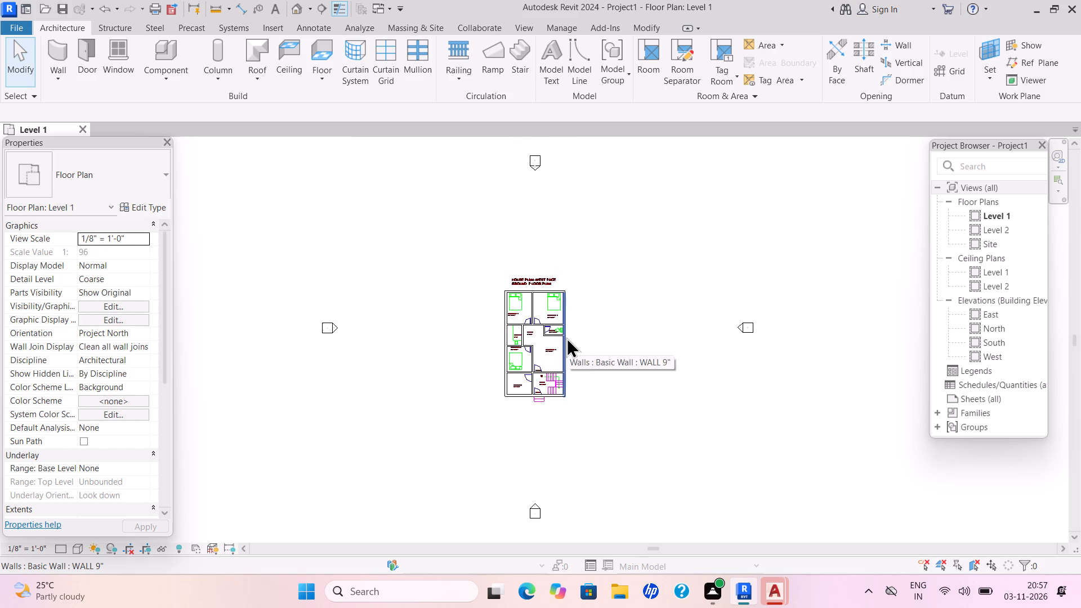
pyautogui.scroll(2, 595, 330)
pyautogui.scroll(-4, 596, 330)
pyautogui.scroll(1, 596, 330)
pyautogui.scroll(-2, 565, 333)
pyautogui.scroll(1, 562, 329)
pyautogui.scroll(-1, 562, 329)
pyautogui.scroll(1, 562, 329)
pyautogui.scroll(-1, 562, 329)
pyautogui.scroll(5, 562, 329)
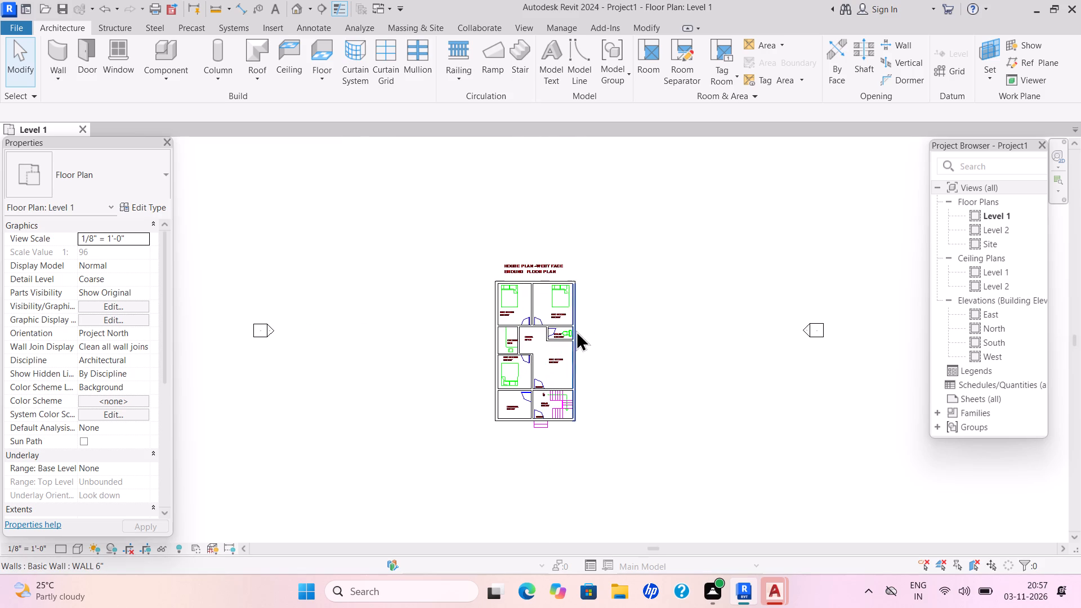
pyautogui.scroll(-2, 582, 334)
pyautogui.scroll(1, 582, 334)
pyautogui.scroll(-1, 582, 334)
pyautogui.scroll(2, 582, 334)
pyautogui.scroll(-3, 582, 334)
pyautogui.scroll(4, 586, 343)
pyautogui.scroll(-1, 586, 343)
pyautogui.scroll(4, 586, 343)
pyautogui.scroll(-1, 586, 343)
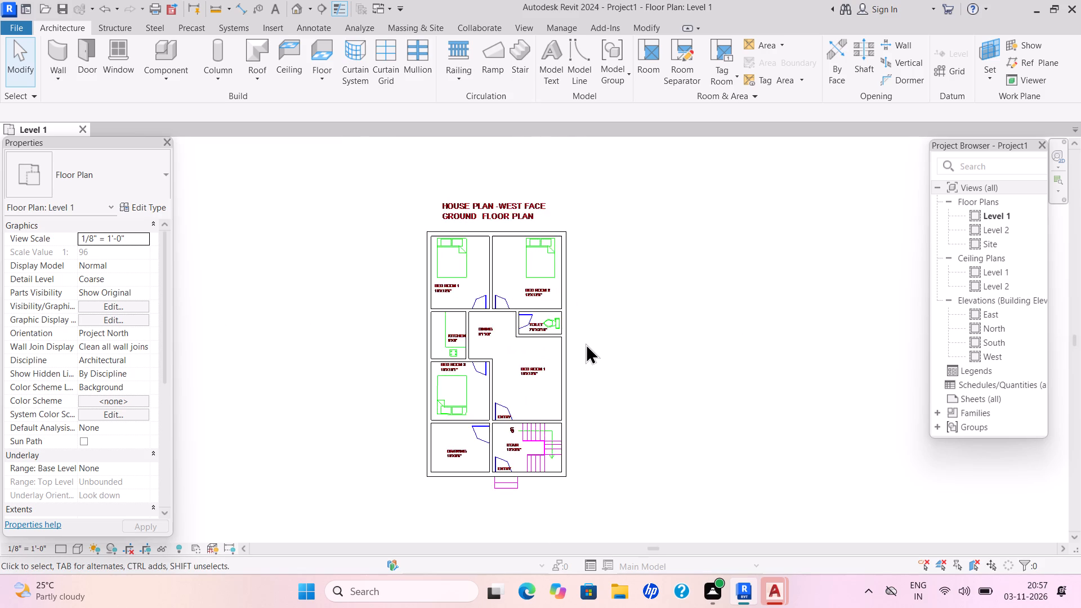
pyautogui.scroll(1, 548, 422)
pyautogui.scroll(-1, 548, 422)
pyautogui.scroll(1, 545, 419)
pyautogui.scroll(-1, 545, 419)
pyautogui.scroll(1, 545, 419)
pyautogui.scroll(-3, 545, 419)
pyautogui.scroll(2, 545, 419)
pyautogui.scroll(-1, 545, 419)
pyautogui.scroll(1, 545, 419)
pyautogui.scroll(-2, 545, 419)
pyautogui.scroll(1, 545, 419)
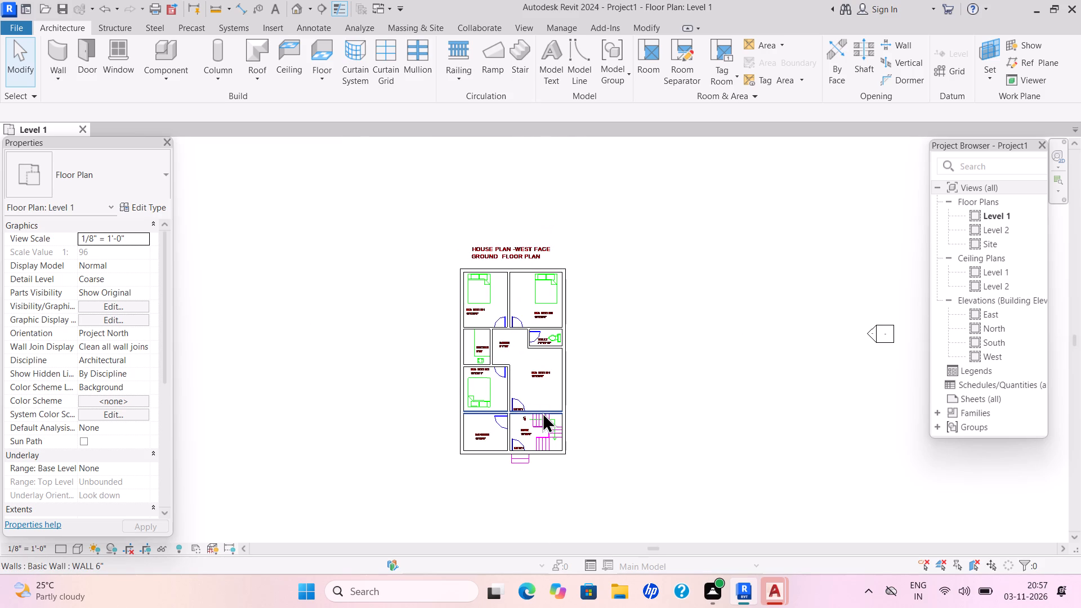
pyautogui.scroll(1, 607, 409)
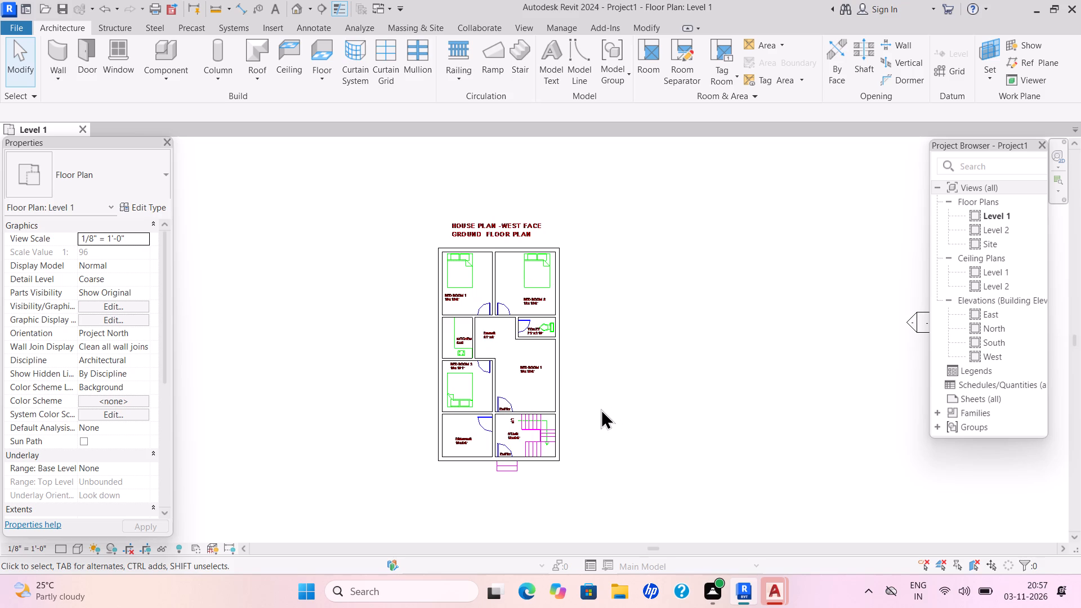
pyautogui.scroll(1, 548, 421)
pyautogui.scroll(-2, 548, 421)
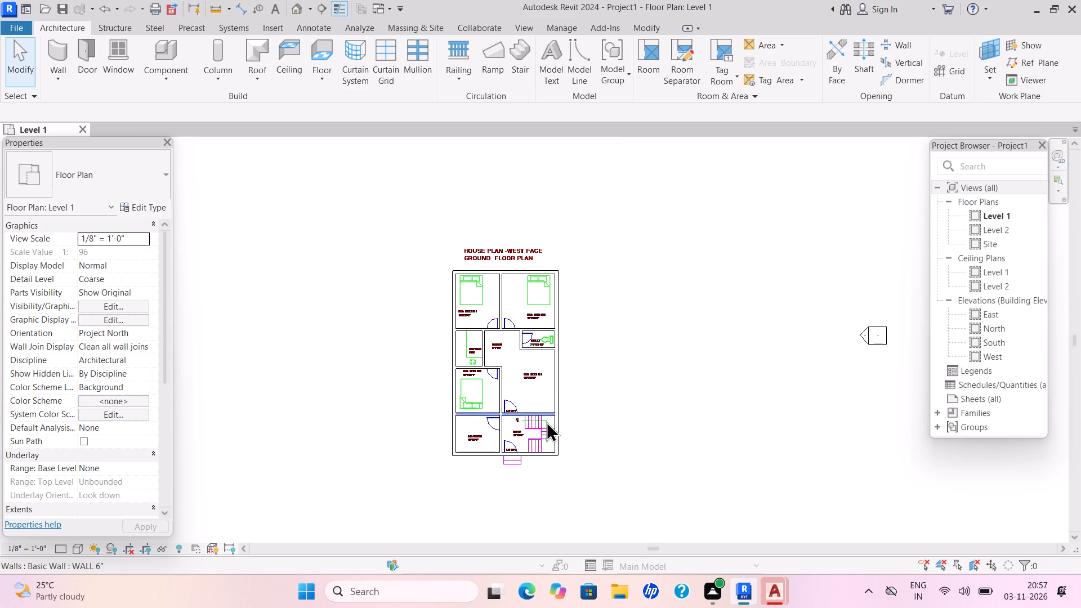
pyautogui.scroll(1, 547, 420)
pyautogui.scroll(-3, 548, 419)
pyautogui.press('Escape')
pyautogui.press('Escape')
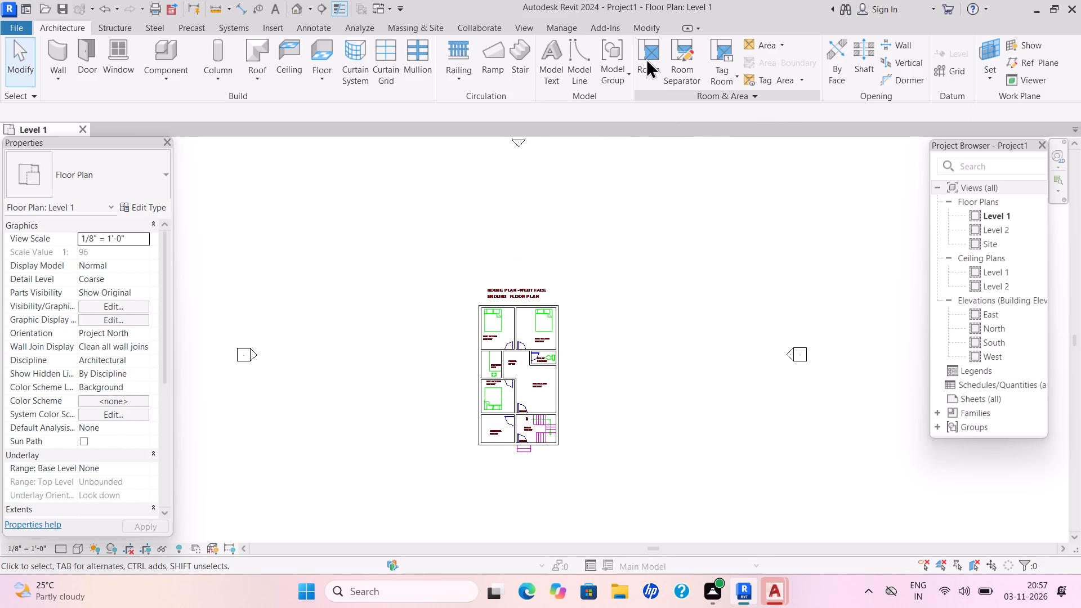
# Start a sketched stair run and trace its outer boundary from the lower flight's end along the bottom wall, then about 8'-6" up the right wall.
pyautogui.click(524, 65)
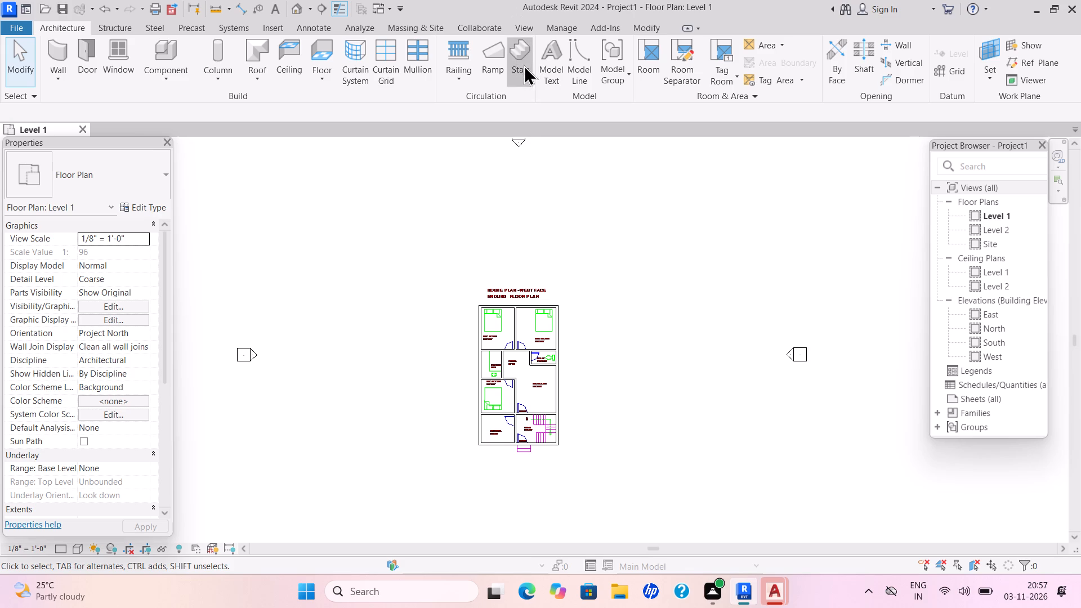
pyautogui.doubleClick(687, 60)
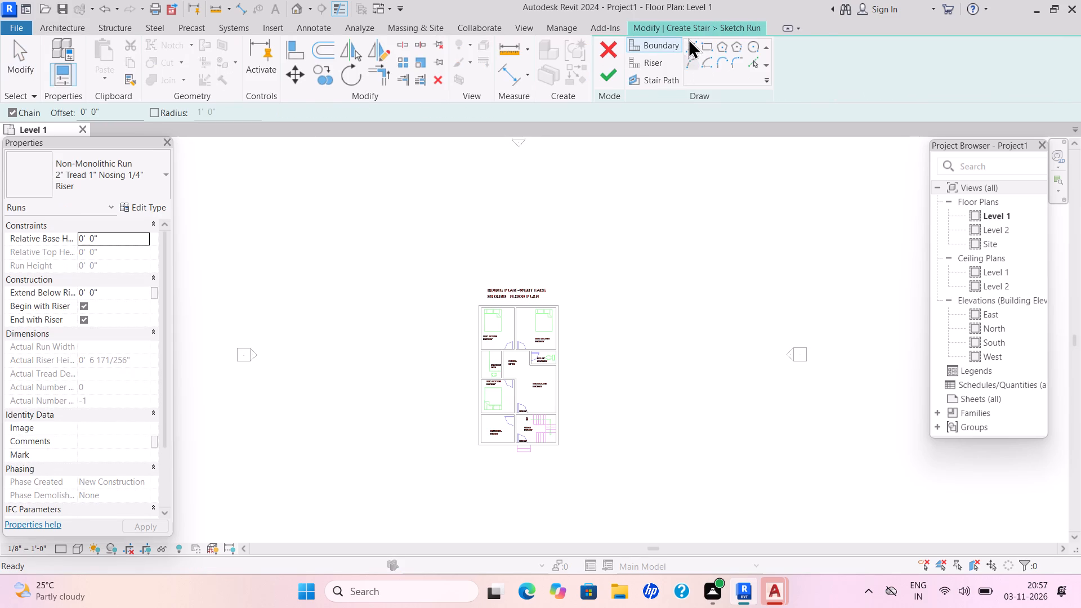
pyautogui.click(688, 42)
pyautogui.click(677, 52)
pyautogui.scroll(-1, 539, 439)
pyautogui.scroll(3, 539, 439)
pyautogui.scroll(-2, 539, 436)
pyautogui.scroll(1, 539, 436)
pyautogui.scroll(-1, 539, 436)
pyautogui.scroll(1, 539, 436)
pyautogui.scroll(-1, 539, 436)
pyautogui.scroll(1, 539, 436)
pyautogui.scroll(-1, 539, 436)
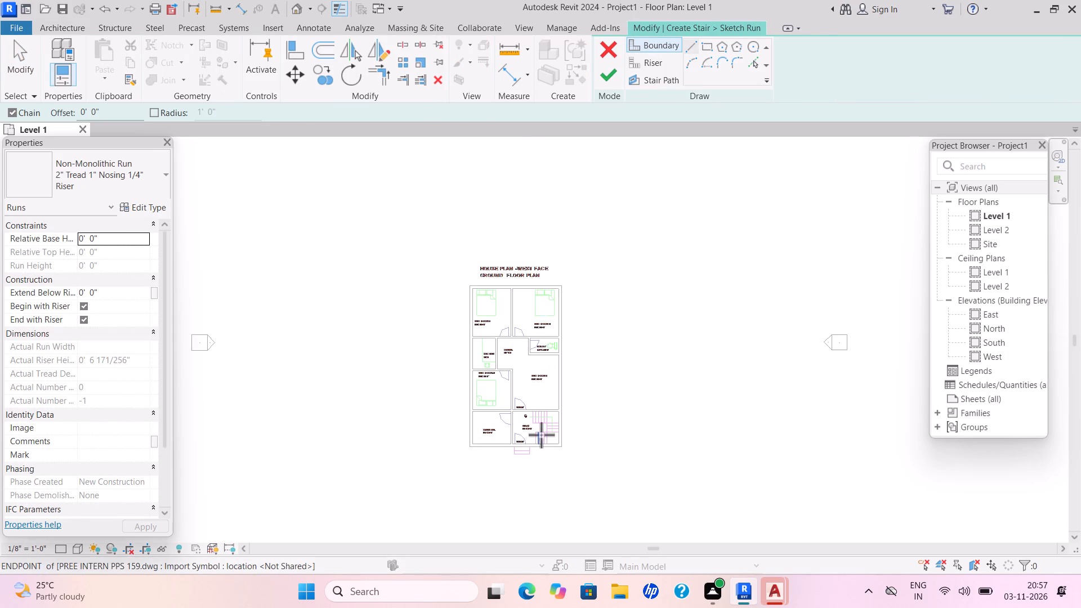
pyautogui.scroll(-2, 541, 435)
pyautogui.scroll(3, 588, 418)
pyautogui.scroll(-1, 587, 417)
pyautogui.scroll(3, 587, 417)
pyautogui.scroll(-1, 585, 416)
pyautogui.scroll(3, 585, 416)
pyautogui.scroll(-2, 585, 416)
pyautogui.scroll(1, 568, 422)
pyautogui.scroll(-2, 568, 418)
pyautogui.scroll(1, 568, 418)
pyautogui.scroll(-1, 568, 418)
pyautogui.scroll(1, 568, 418)
pyautogui.scroll(-1, 568, 418)
pyautogui.scroll(1, 568, 418)
pyautogui.scroll(-1, 568, 418)
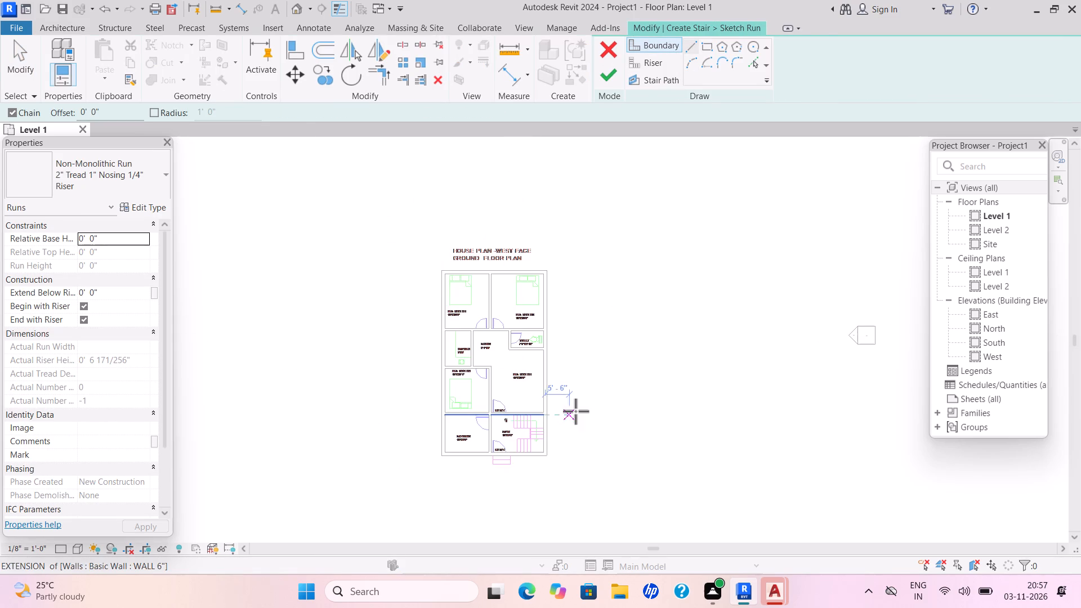
pyautogui.moveTo(582, 390); pyautogui.dragTo(636, 302, button='middle')
pyautogui.scroll(1, 615, 328)
pyautogui.scroll(-2, 617, 325)
pyautogui.scroll(2, 604, 339)
pyautogui.scroll(-2, 604, 339)
pyautogui.middleClick(602, 338)
pyautogui.scroll(1, 602, 338)
pyautogui.scroll(-1, 601, 337)
pyautogui.scroll(1, 600, 337)
pyautogui.scroll(-1, 600, 337)
pyautogui.scroll(1, 600, 337)
pyautogui.scroll(-1, 600, 337)
pyautogui.scroll(3, 600, 337)
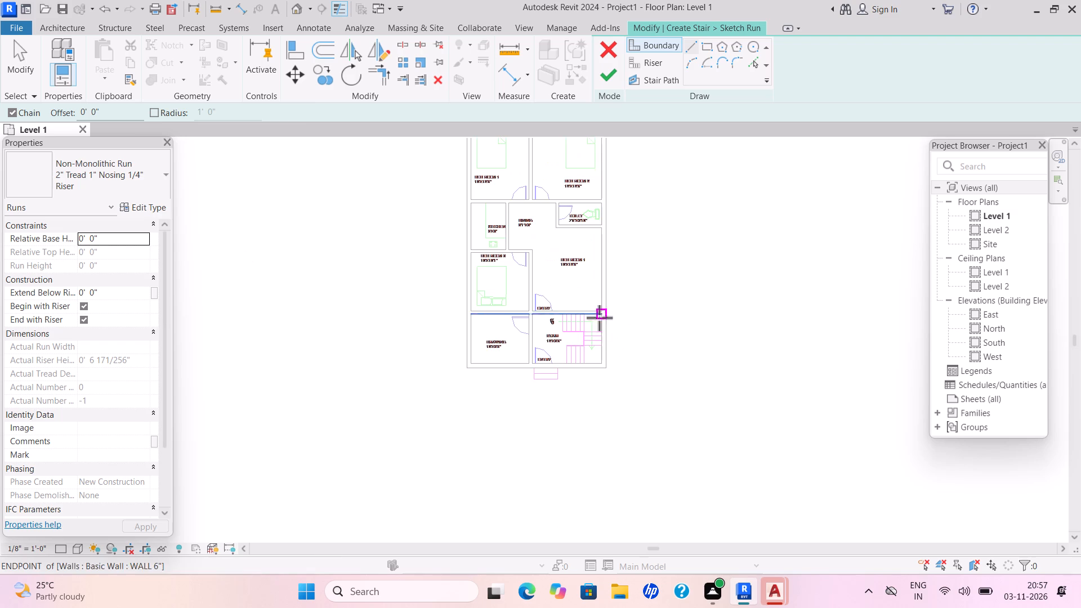
pyautogui.scroll(-1, 597, 317)
pyautogui.middleClick(593, 315)
pyautogui.scroll(2, 593, 315)
pyautogui.scroll(-1, 592, 315)
pyautogui.scroll(1, 592, 315)
pyautogui.scroll(-1, 592, 313)
pyautogui.scroll(1, 592, 313)
pyautogui.scroll(-1, 592, 313)
pyautogui.scroll(1, 587, 313)
pyautogui.scroll(-1, 587, 314)
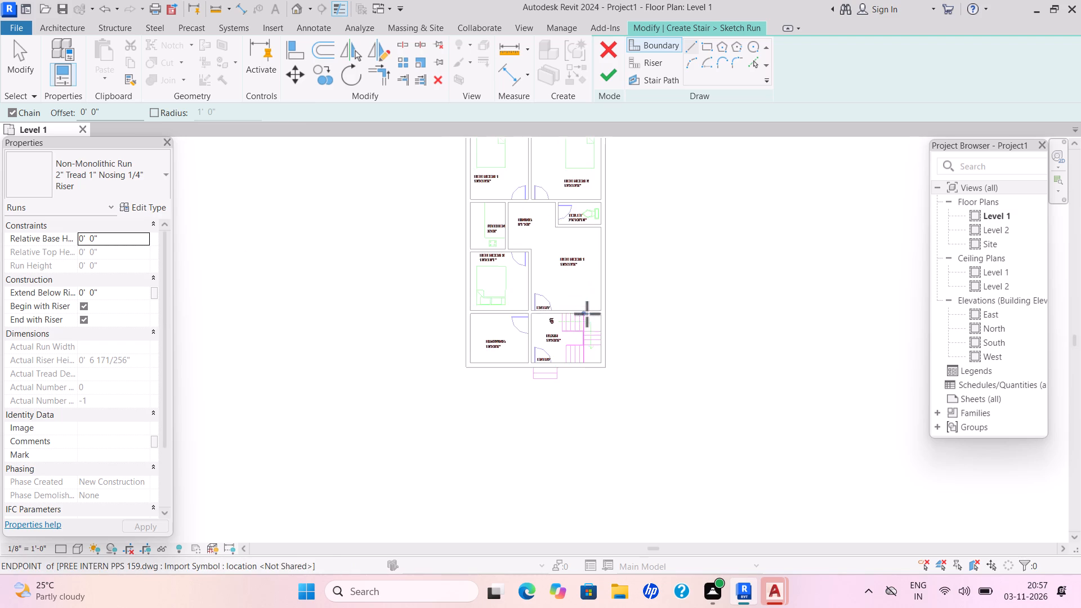
pyautogui.moveTo(593, 343); pyautogui.dragTo(593, 397, button='middle')
pyautogui.scroll(2, 593, 397)
pyautogui.middleClick(594, 379)
pyautogui.scroll(-2, 594, 379)
pyautogui.scroll(1, 593, 378)
pyautogui.scroll(-1, 593, 378)
pyautogui.scroll(2, 593, 378)
pyautogui.scroll(-1, 593, 378)
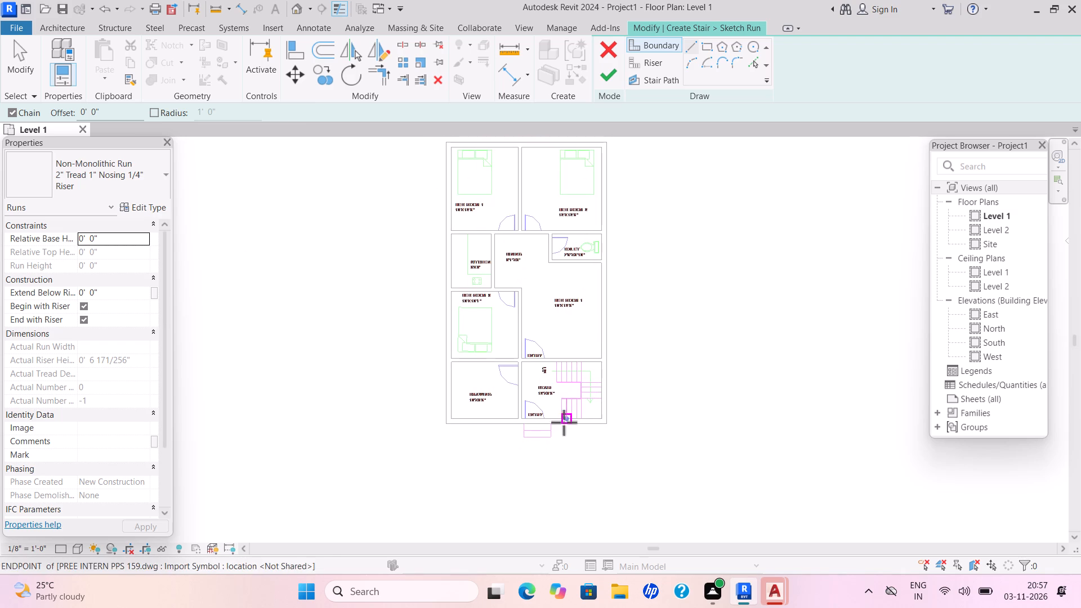
pyautogui.click(564, 419)
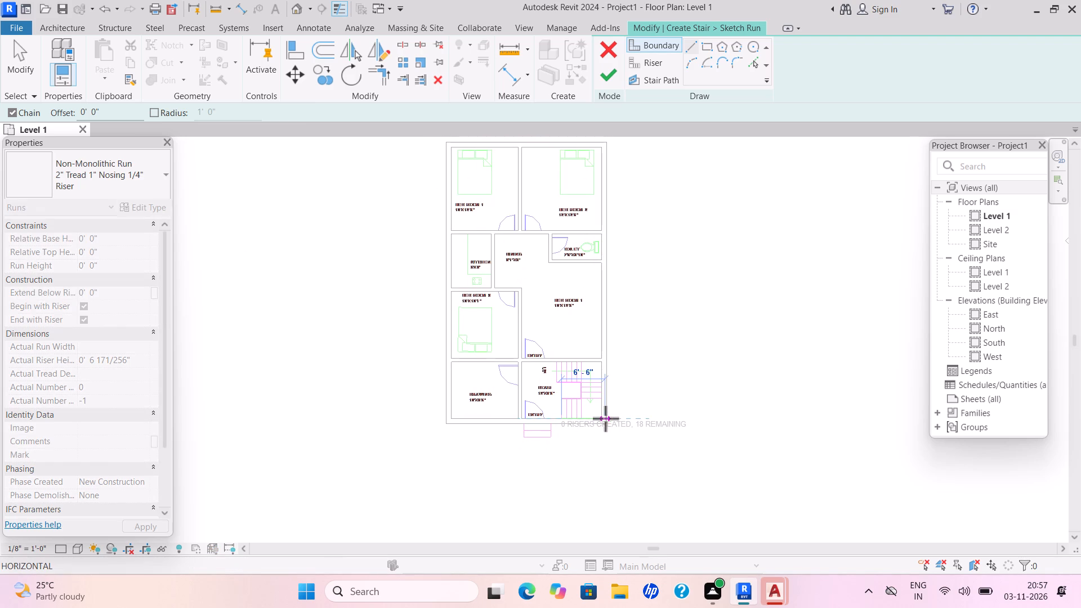
pyautogui.click(601, 416)
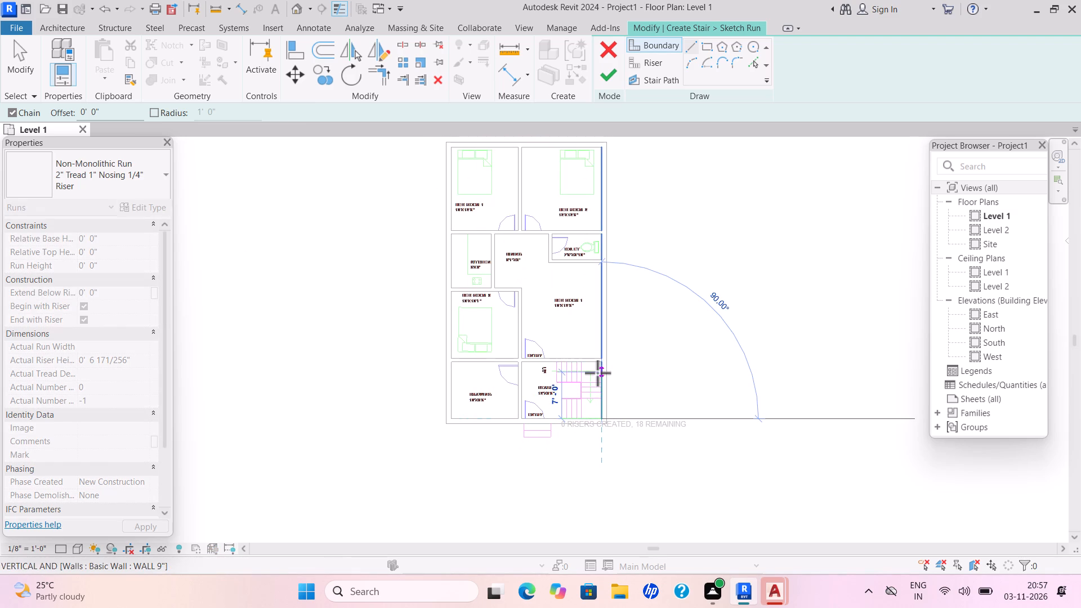
pyautogui.click(599, 366)
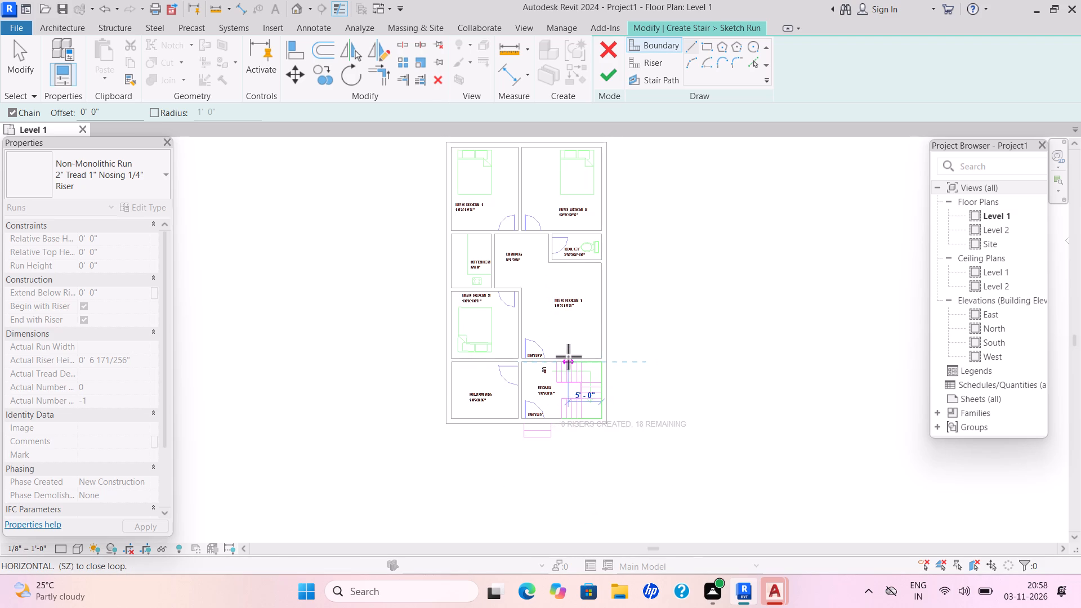
# Continue the outer stair boundary about 6'-9" along the Stair room's top wall to the upper flight's first riser and end the chain.
pyautogui.scroll(1, 568, 356)
pyautogui.scroll(-1, 568, 356)
pyautogui.scroll(2, 568, 356)
pyautogui.scroll(-1, 568, 356)
pyautogui.scroll(2, 568, 356)
pyautogui.scroll(-1, 571, 355)
pyautogui.scroll(1, 571, 355)
pyautogui.scroll(-3, 571, 355)
pyautogui.scroll(1, 571, 355)
pyautogui.scroll(-1, 571, 355)
pyautogui.scroll(2, 571, 355)
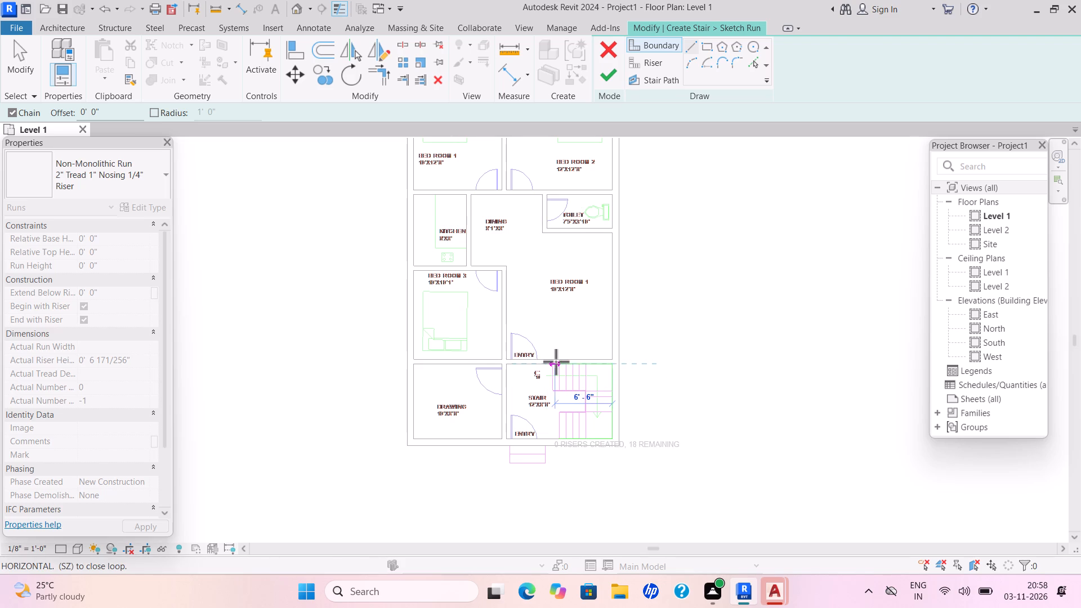
pyautogui.scroll(-3, 555, 361)
pyautogui.scroll(1, 555, 360)
pyautogui.scroll(-1, 555, 360)
pyautogui.scroll(1, 555, 360)
pyautogui.scroll(-1, 555, 358)
pyautogui.scroll(4, 555, 357)
pyautogui.scroll(-2, 555, 356)
pyautogui.scroll(1, 555, 356)
pyautogui.scroll(-1, 555, 356)
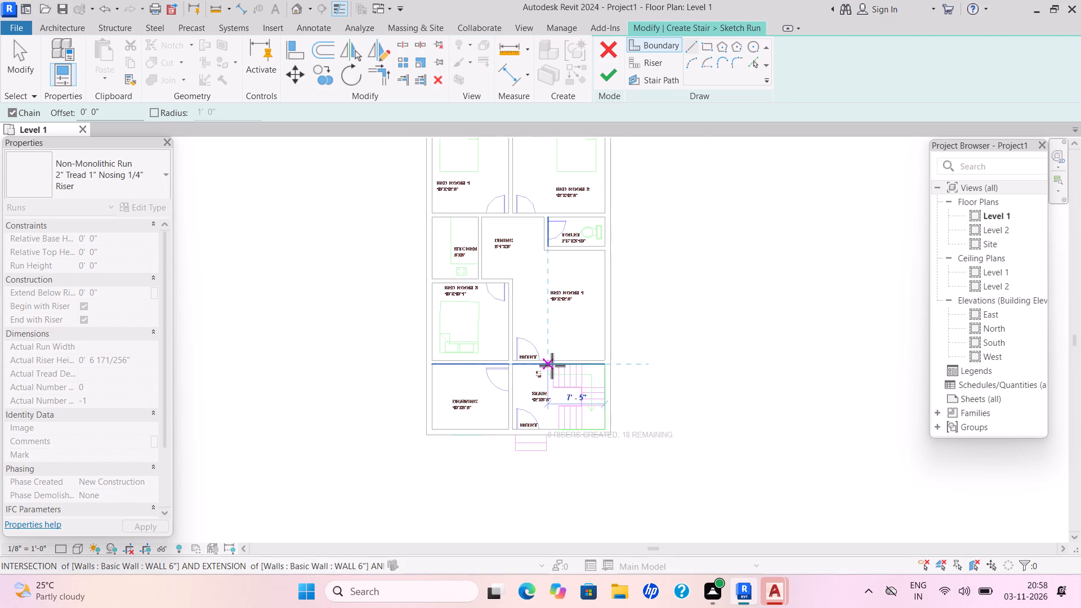
pyautogui.scroll(-1, 579, 355)
pyautogui.scroll(3, 579, 355)
pyautogui.middleClick(579, 355)
pyautogui.scroll(1, 548, 368)
pyautogui.scroll(-1, 546, 368)
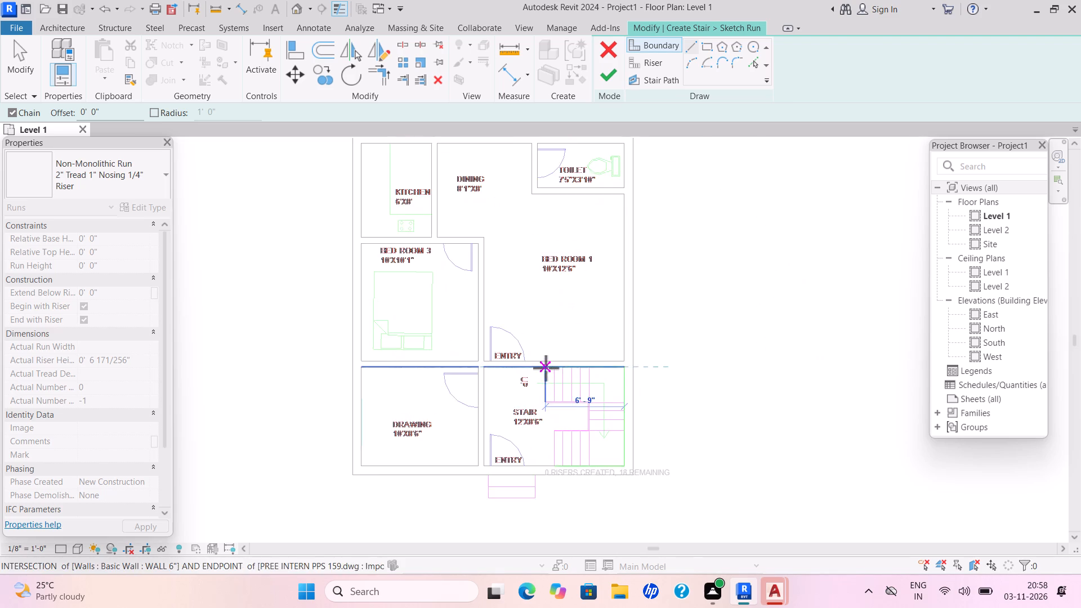
pyautogui.middleClick(546, 368)
pyautogui.scroll(4, 546, 368)
pyautogui.click(544, 366)
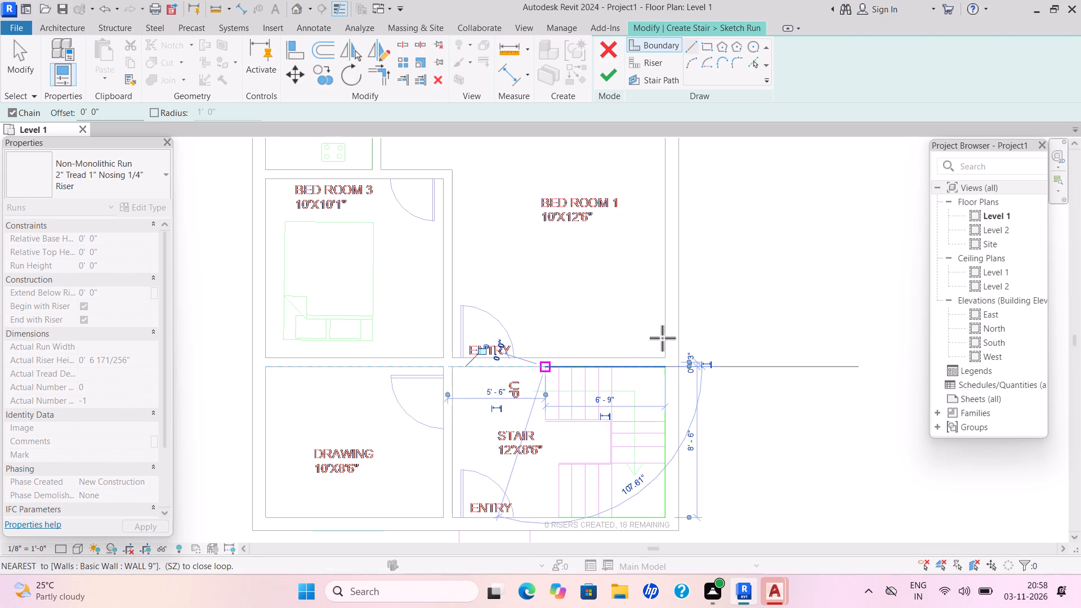
pyautogui.press('Escape')
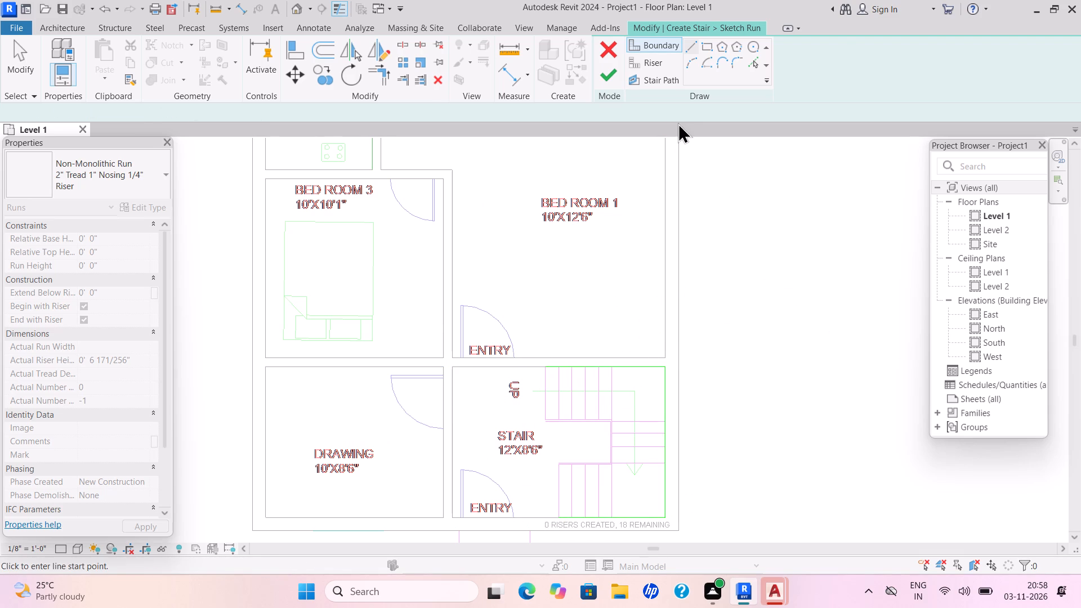
# Trace the inner stair boundary around the stairwell opening: about 2'-11" along the lower flight, 2'-4" up, and back to the upper flight's start.
pyautogui.doubleClick(690, 45)
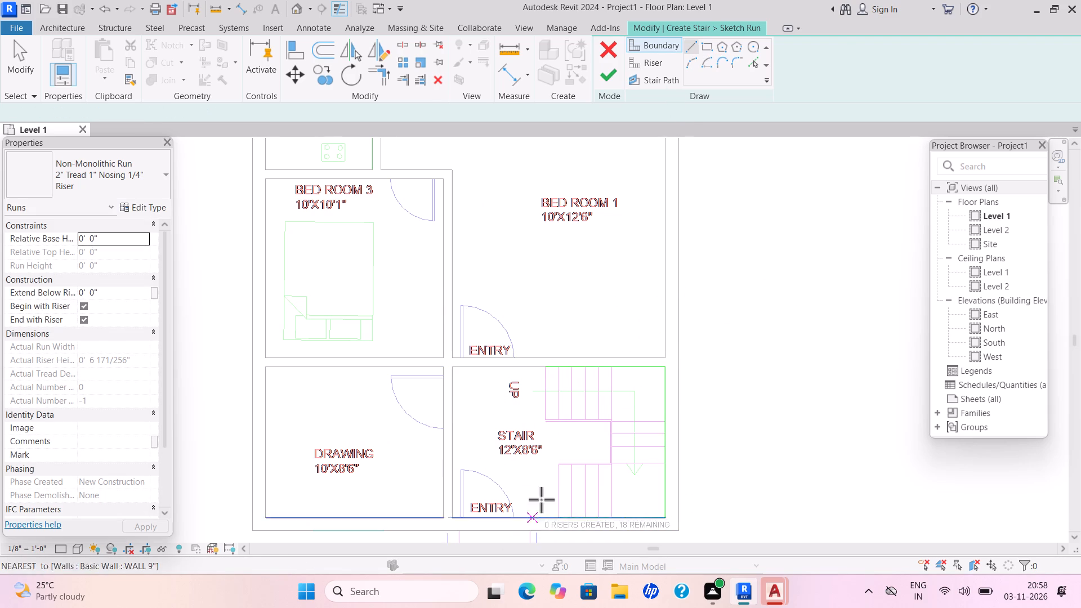
pyautogui.click(561, 460)
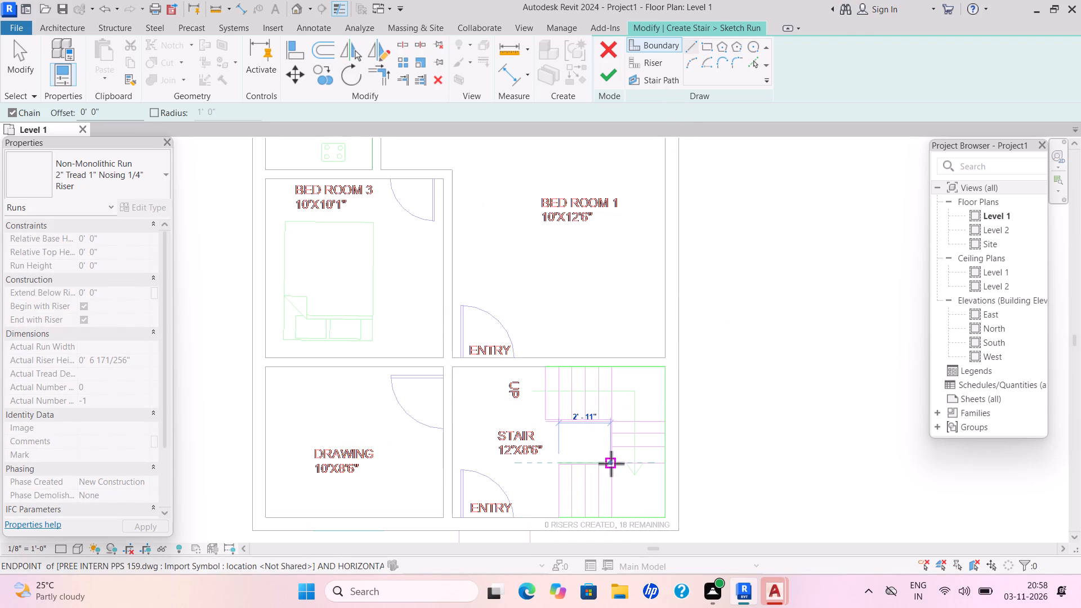
pyautogui.click(611, 463)
pyautogui.click(609, 421)
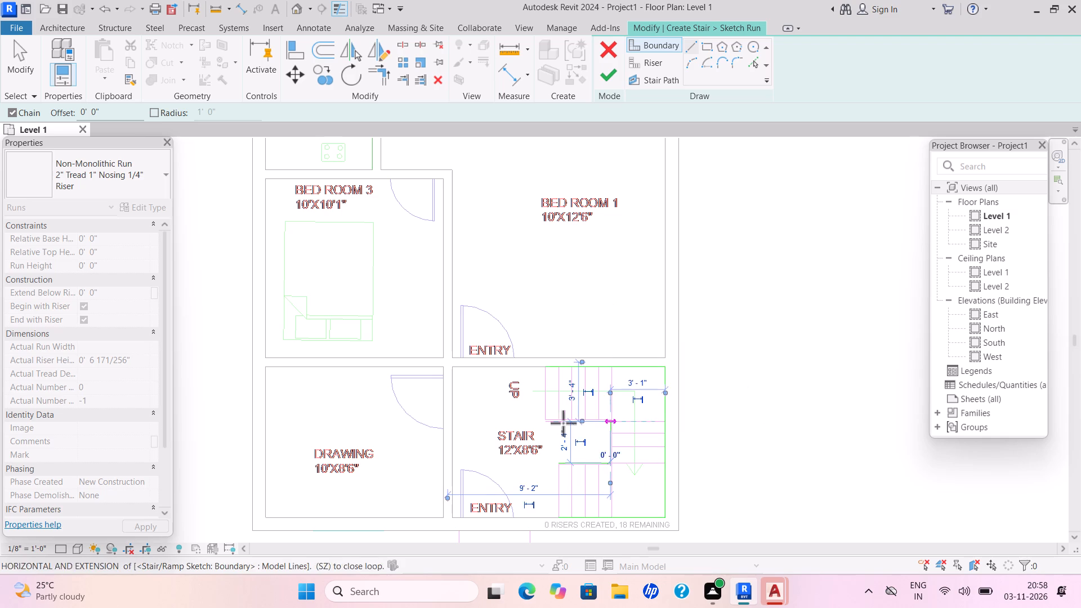
pyautogui.click(545, 422)
pyautogui.press('Escape')
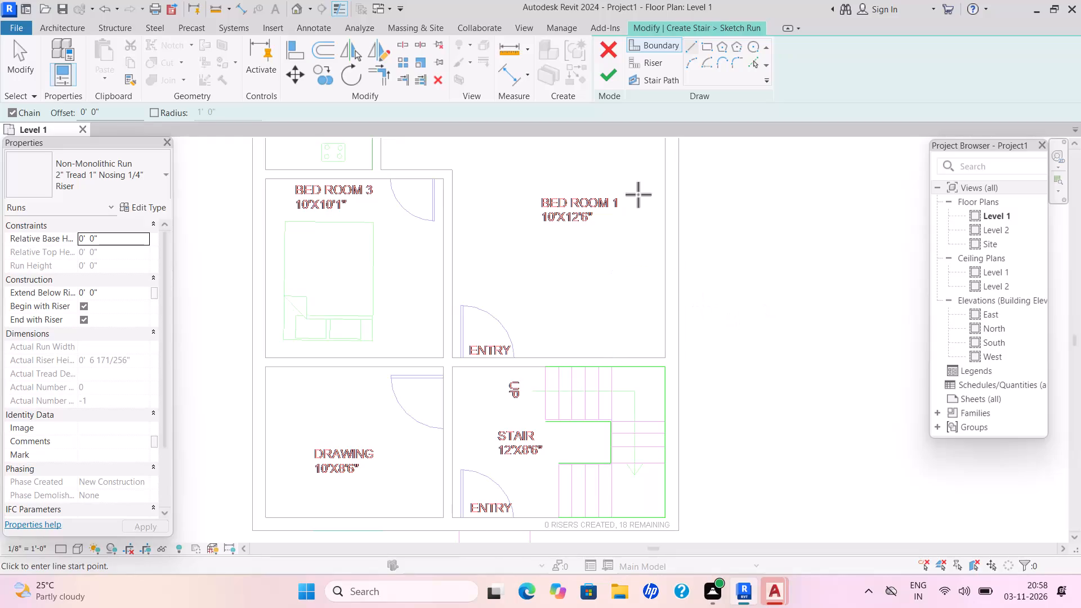
# Draw six vertical riser lines about 9" apart across the upper flight, tracing the plan from its open end to the inner corner.
pyautogui.doubleClick(663, 64)
pyautogui.doubleClick(663, 62)
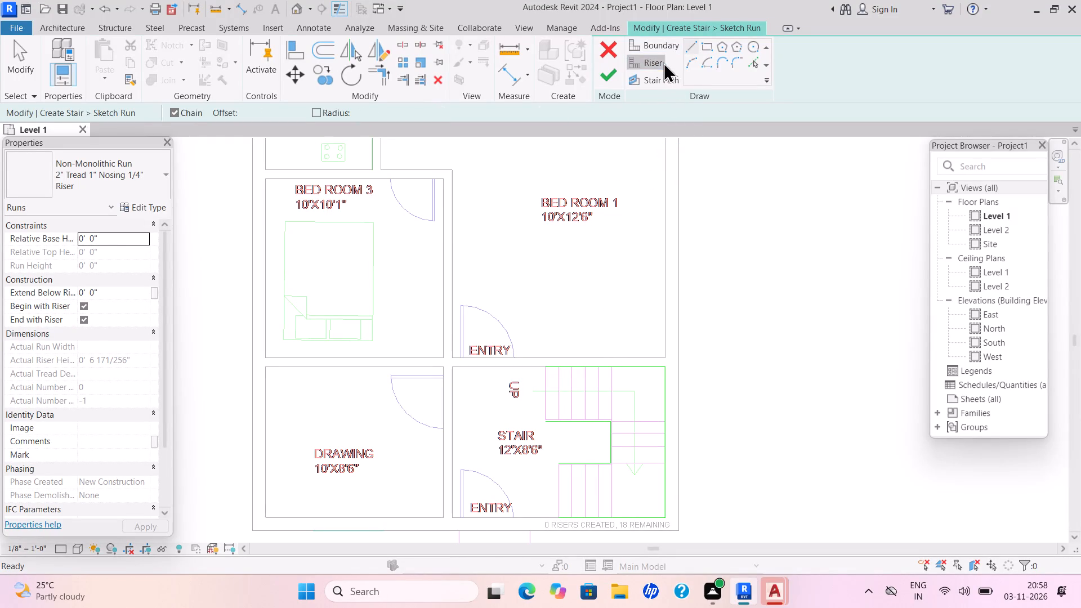
pyautogui.doubleClick(687, 46)
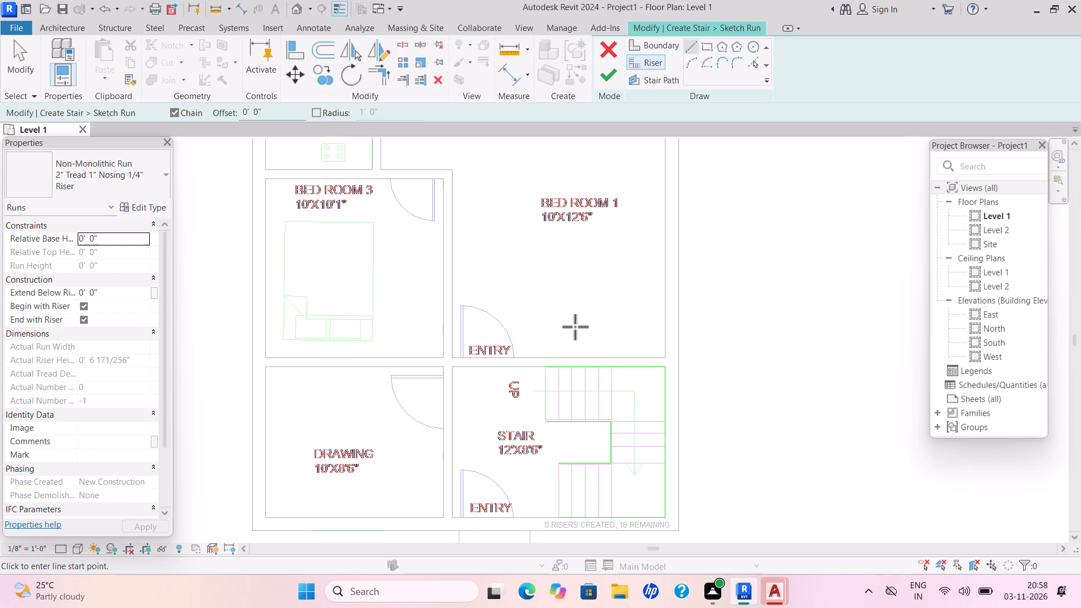
pyautogui.click(550, 365)
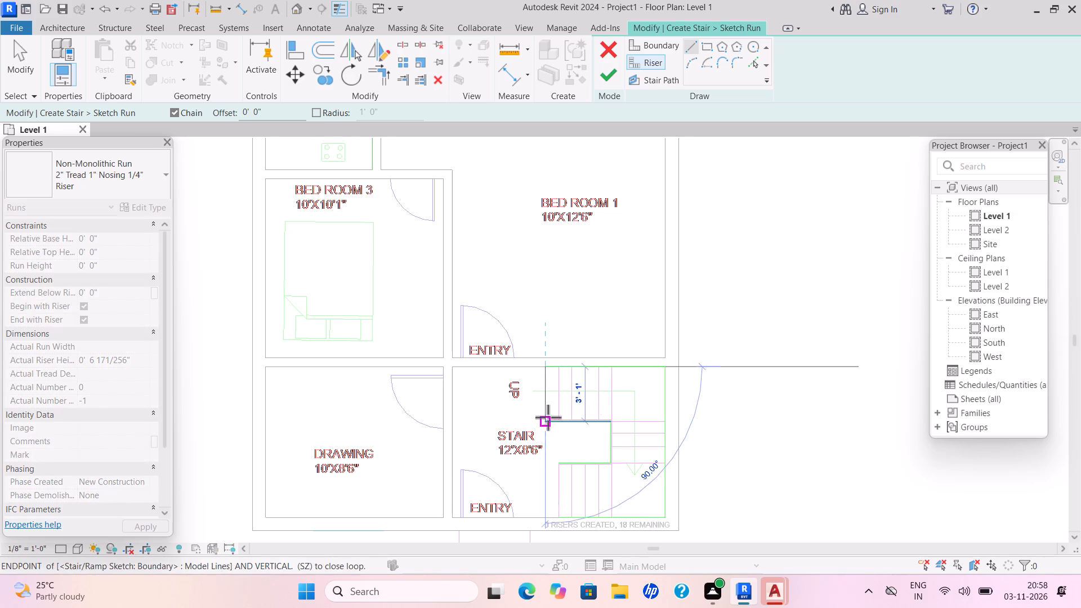
pyautogui.click(547, 423)
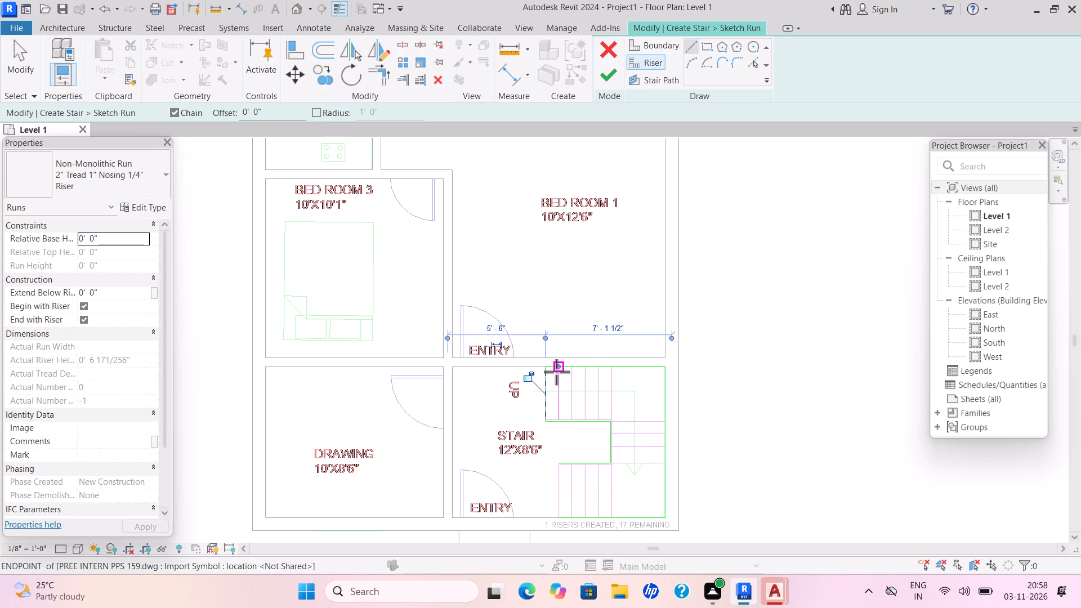
pyautogui.click(556, 372)
pyautogui.click(559, 420)
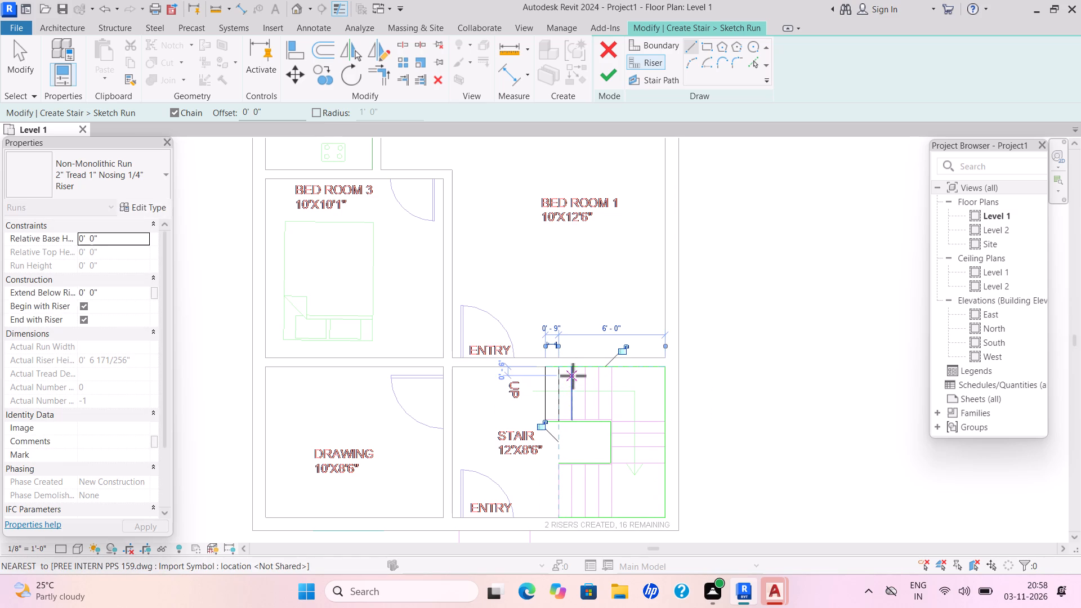
pyautogui.moveTo(571, 369); pyautogui.dragTo(575, 377)
pyautogui.click(573, 418)
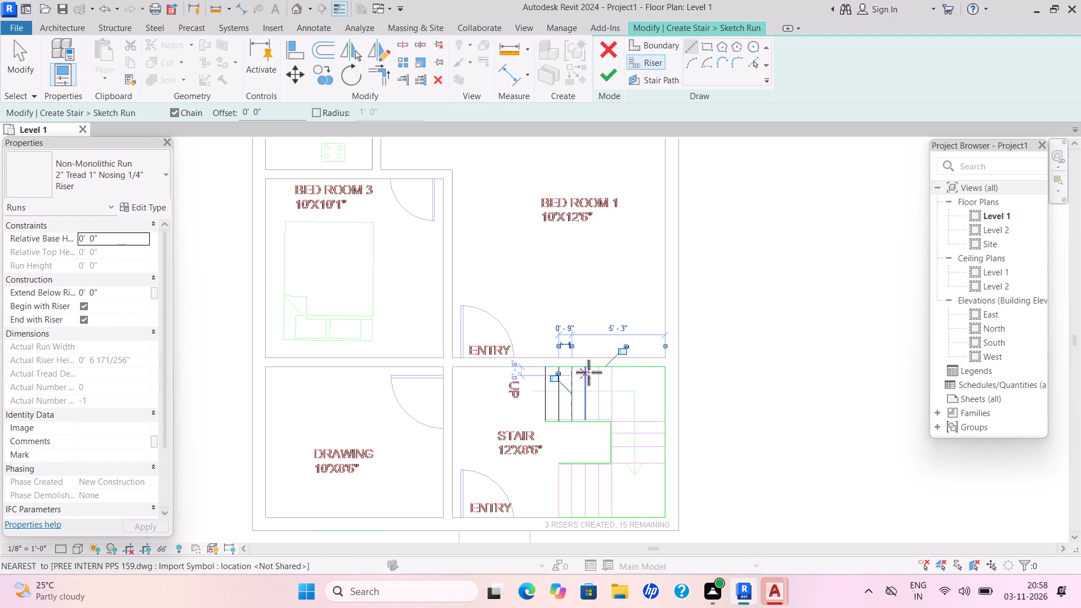
pyautogui.click(588, 371)
pyautogui.click(587, 423)
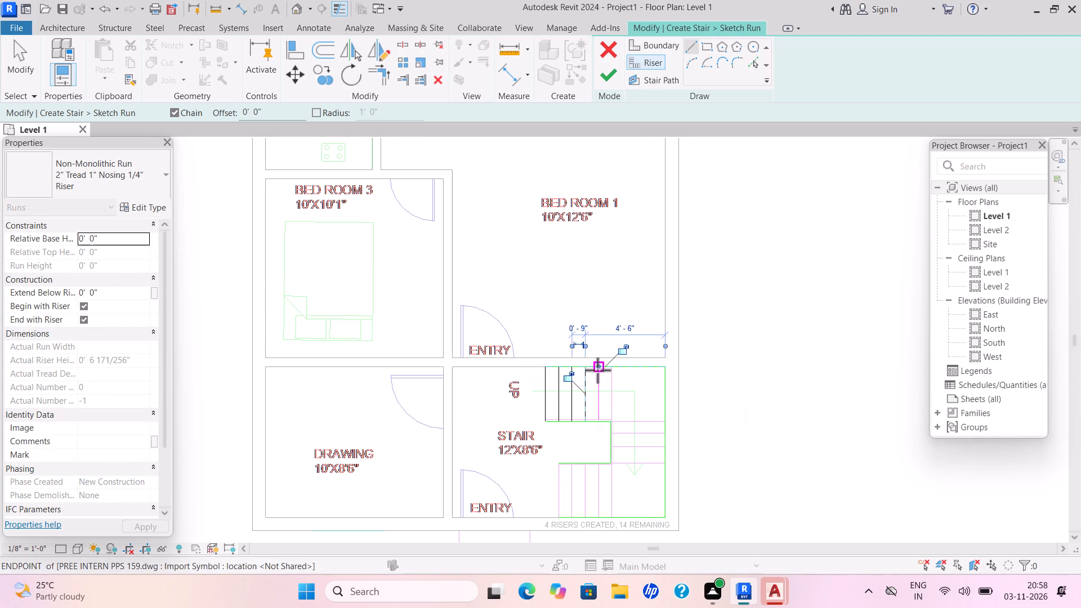
pyautogui.moveTo(597, 368); pyautogui.dragTo(597, 374)
pyautogui.click(596, 421)
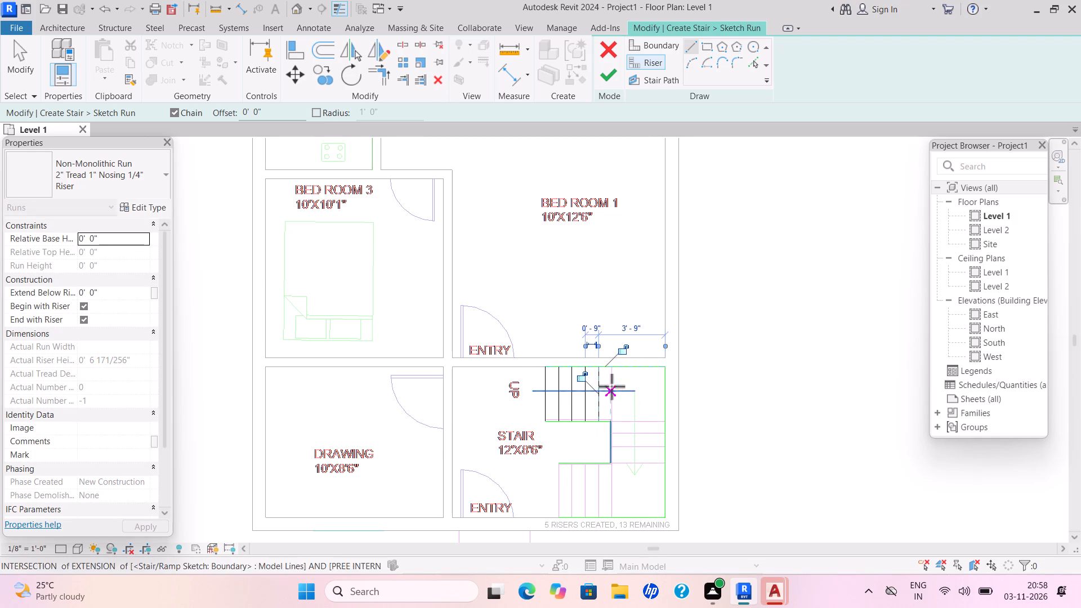
pyautogui.click(614, 369)
pyautogui.click(613, 418)
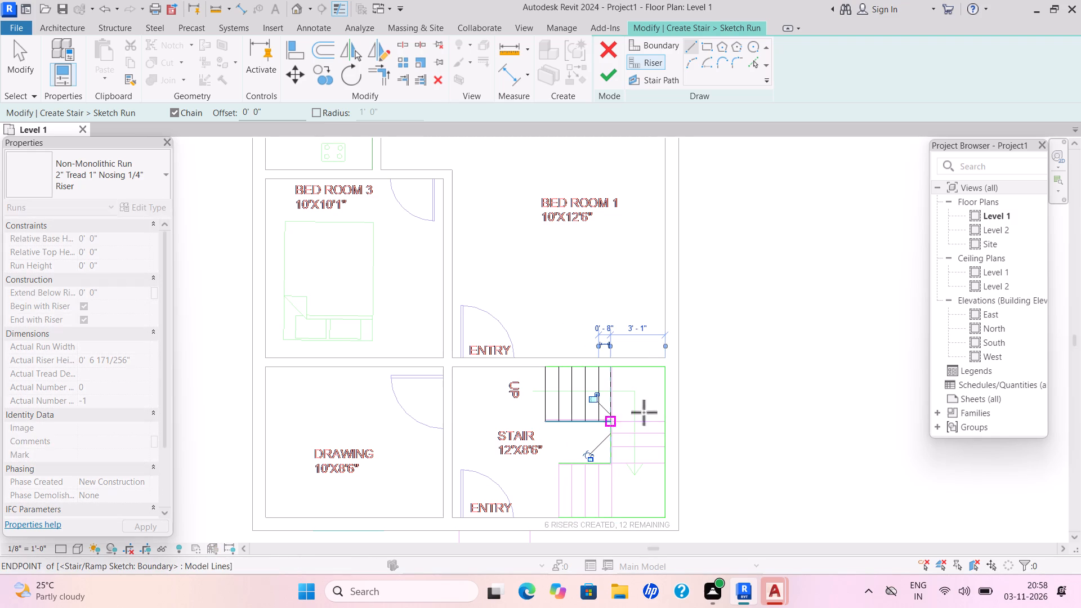
# Draw four horizontal riser lines about 3'-1" long across the middle flight, from the inner boundary's upper corner to its lower corner.
pyautogui.click(662, 419)
pyautogui.click(609, 419)
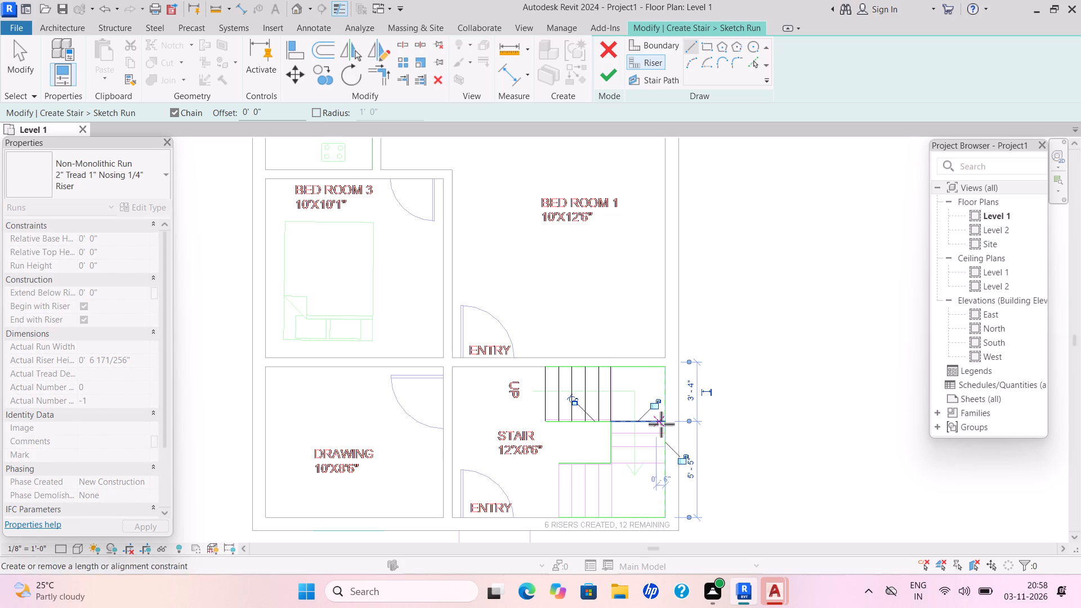
pyautogui.click(664, 433)
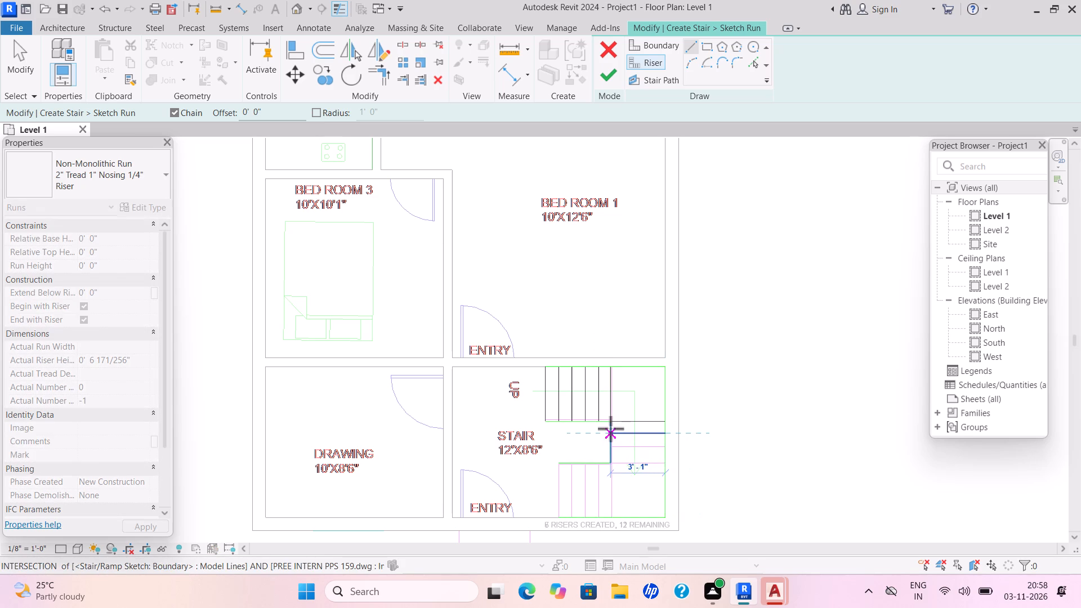
pyautogui.click(611, 432)
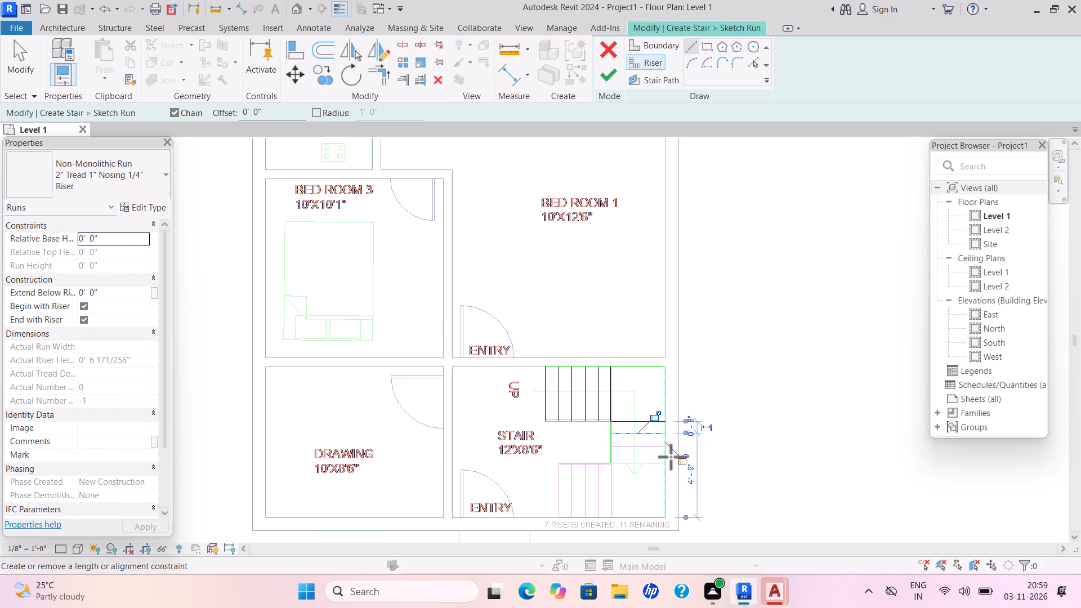
pyautogui.scroll(-1, 669, 445)
pyautogui.scroll(1, 669, 445)
pyautogui.scroll(-2, 669, 445)
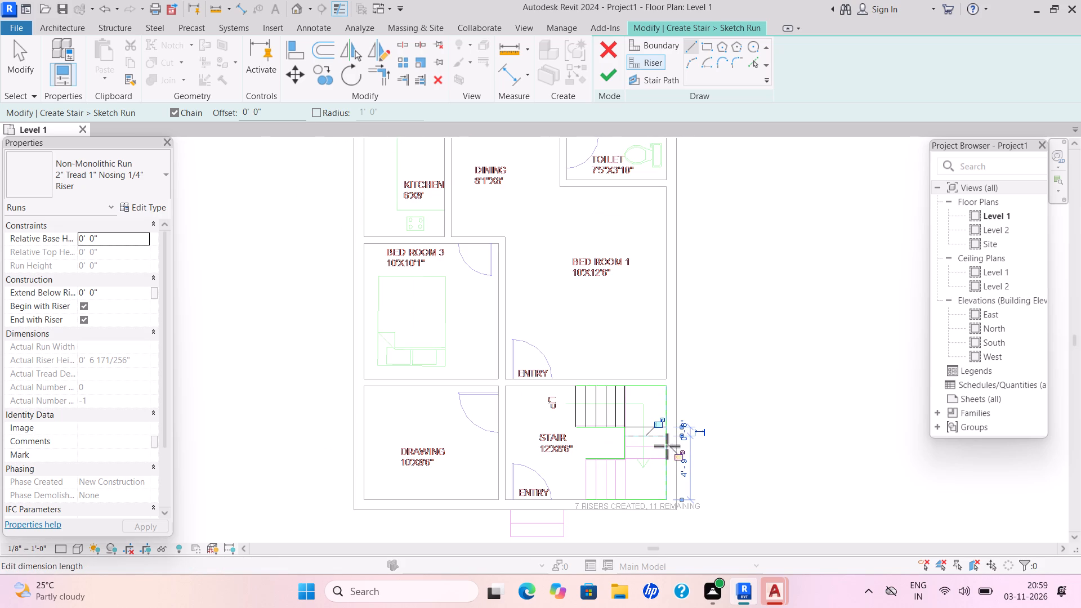
pyautogui.click(665, 450)
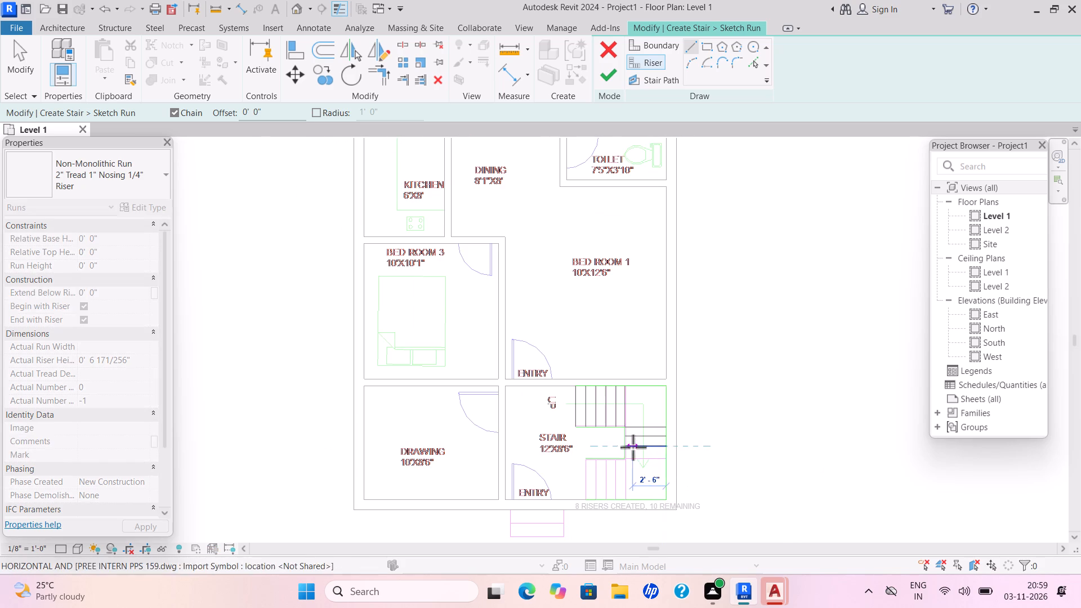
pyautogui.click(628, 448)
pyautogui.click(667, 459)
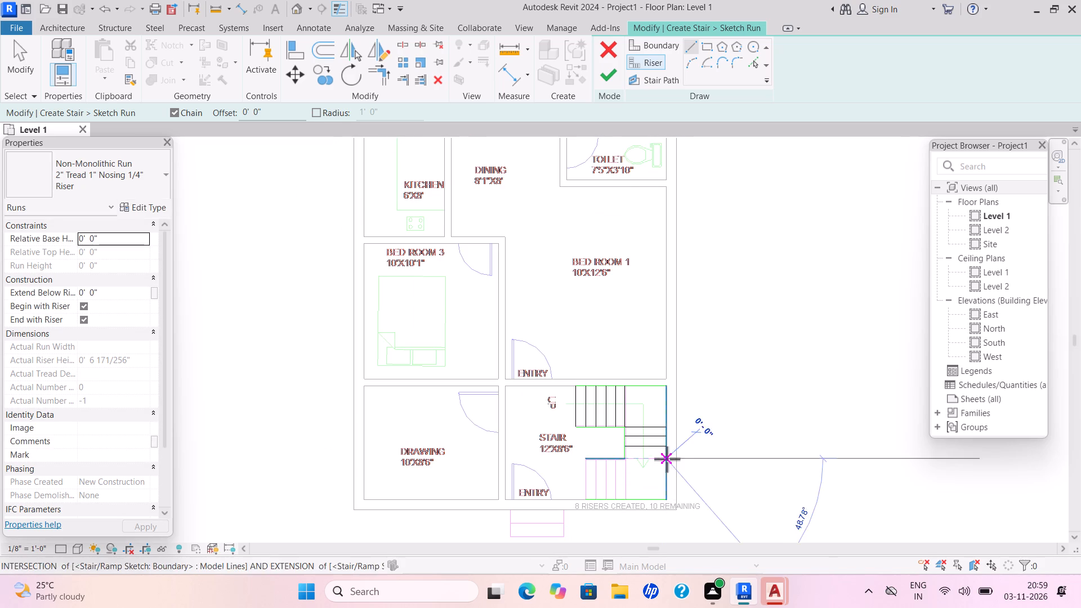
pyautogui.click(623, 459)
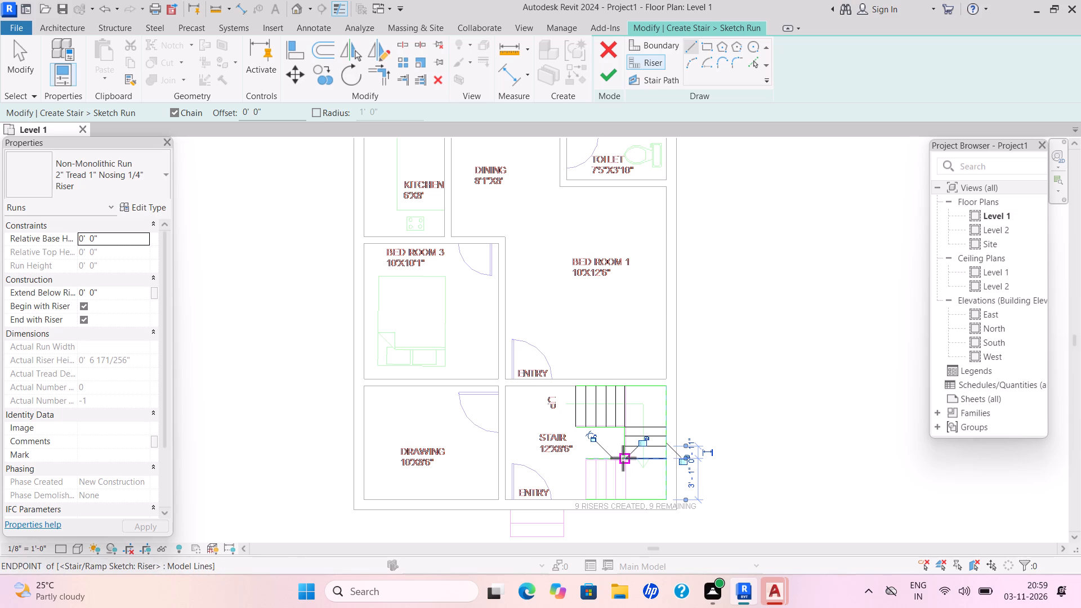
# Draw five vertical riser lines about 3'-1" long and 9" apart across the lower flight, from the inner corner to its open end.
pyautogui.click(622, 458)
pyautogui.click(626, 499)
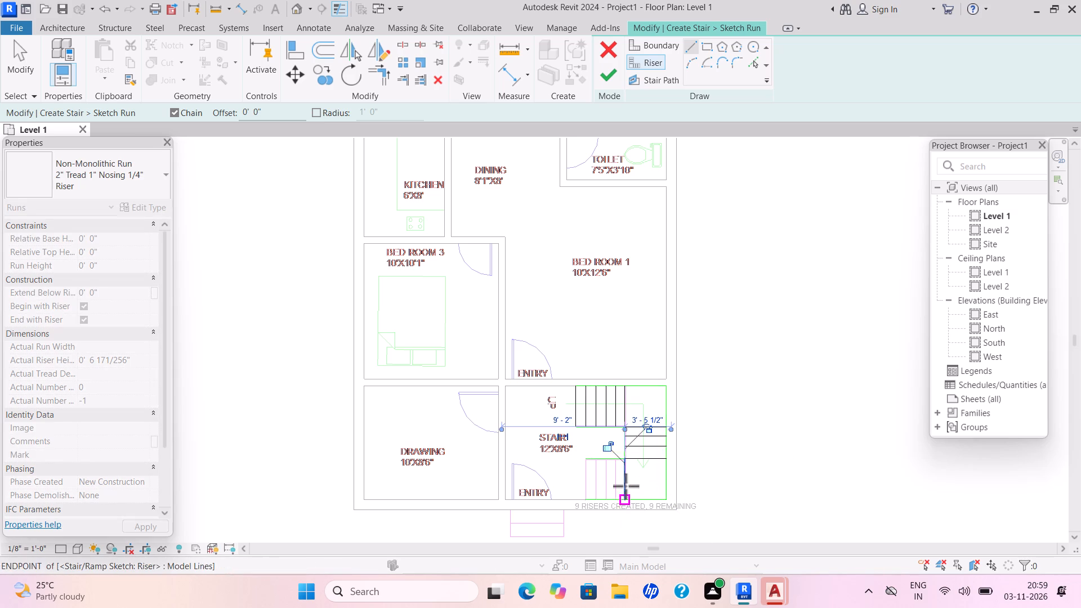
pyautogui.click(614, 462)
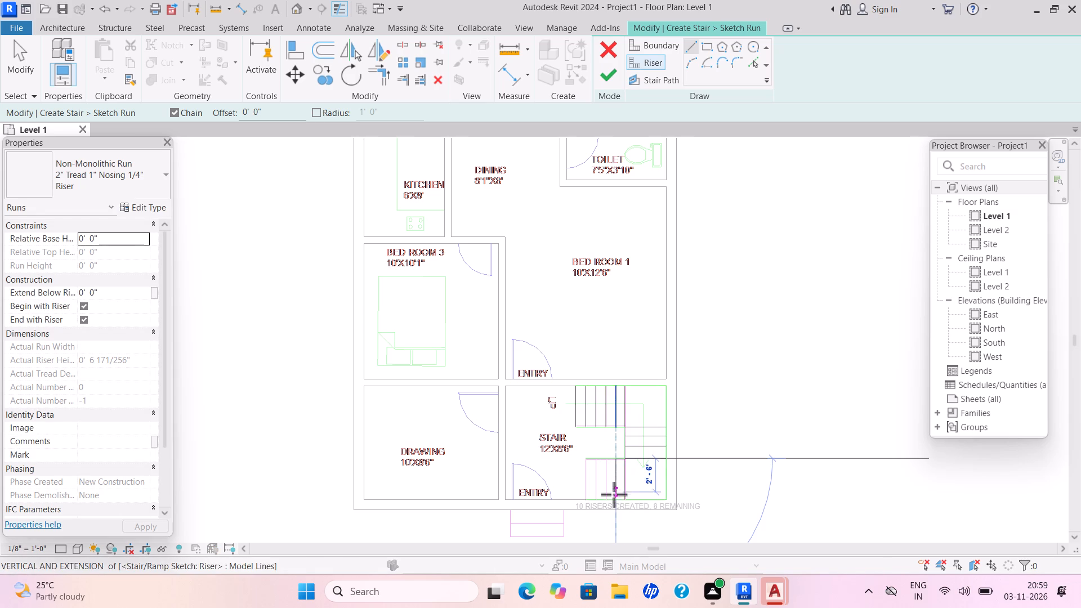
pyautogui.click(616, 498)
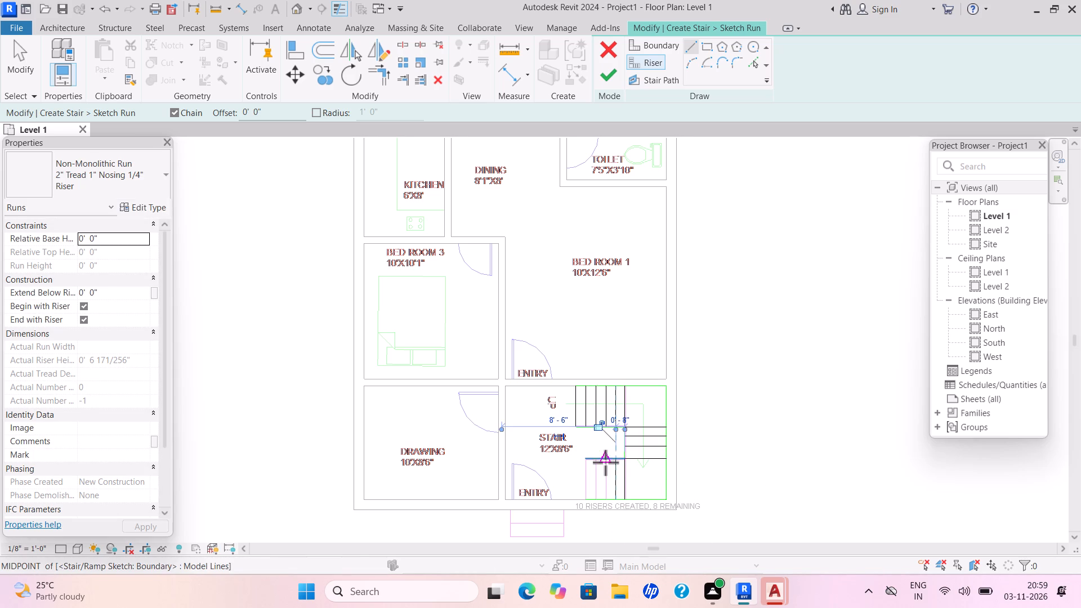
pyautogui.moveTo(605, 461); pyautogui.dragTo(607, 467)
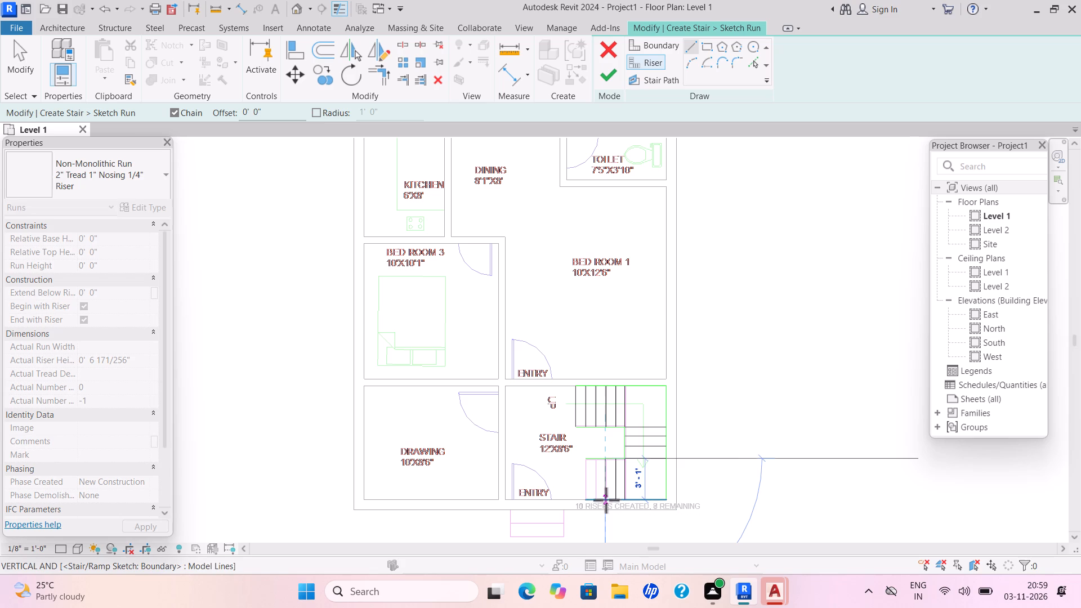
pyautogui.click(606, 500)
pyautogui.click(593, 462)
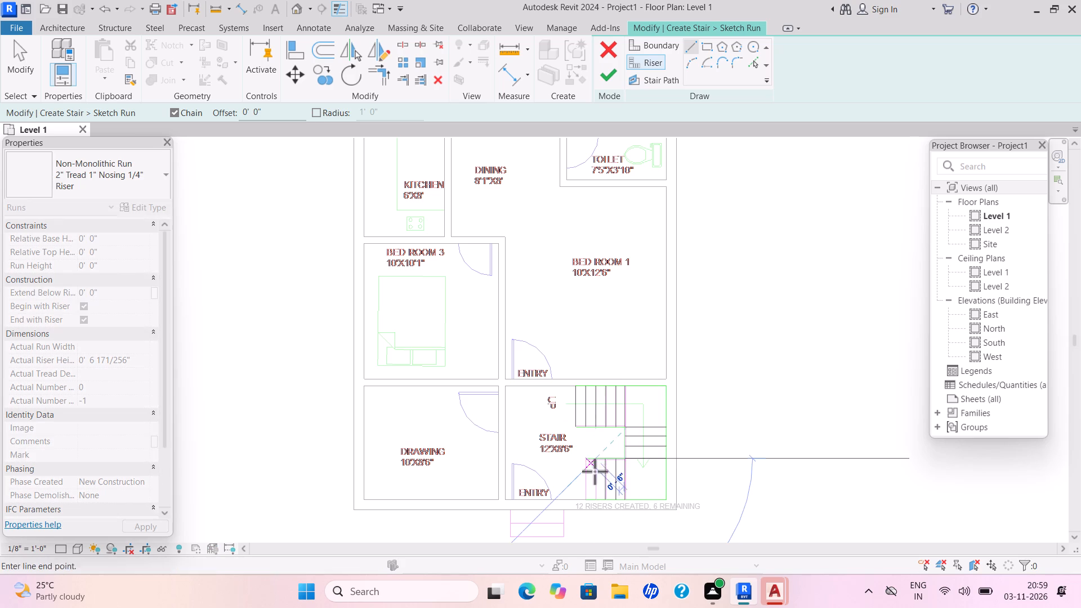
pyautogui.click(596, 500)
pyautogui.click(586, 463)
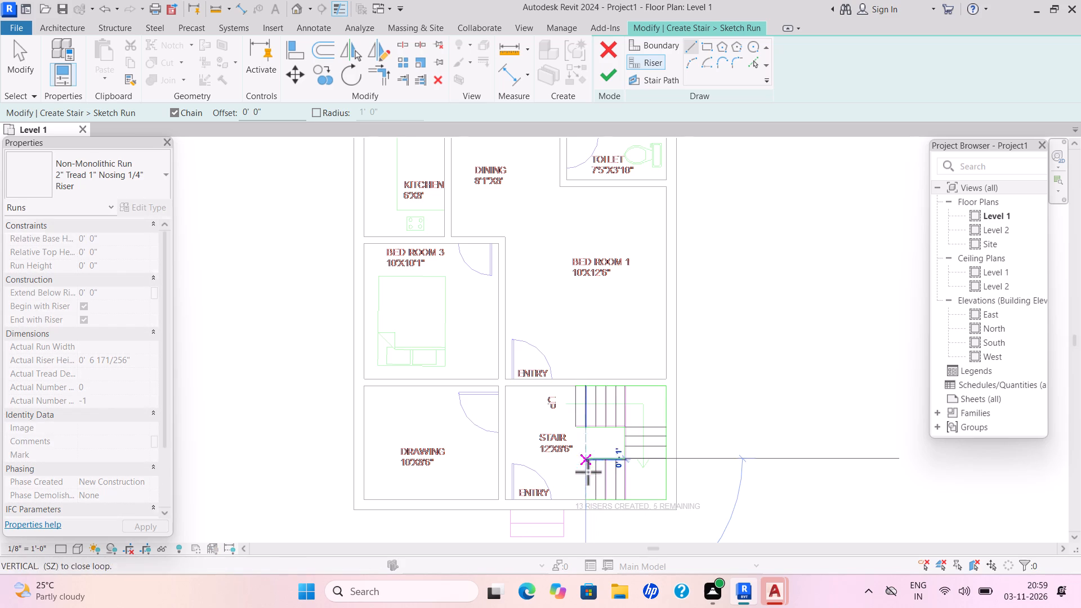
pyautogui.click(588, 503)
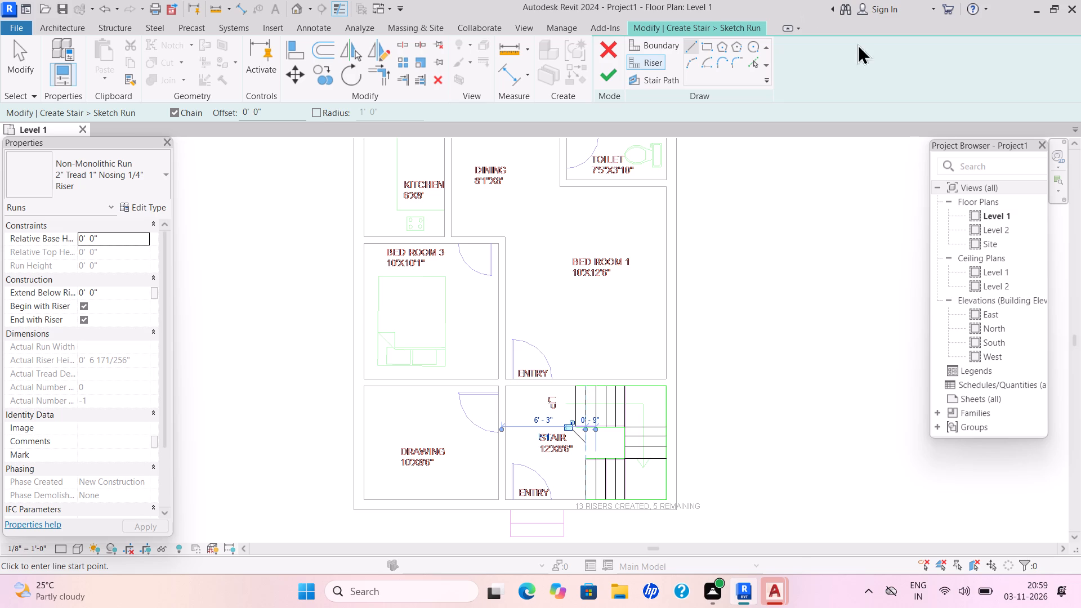
# Start sketching the stair path with straight line segments.
pyautogui.tripleClick(668, 78)
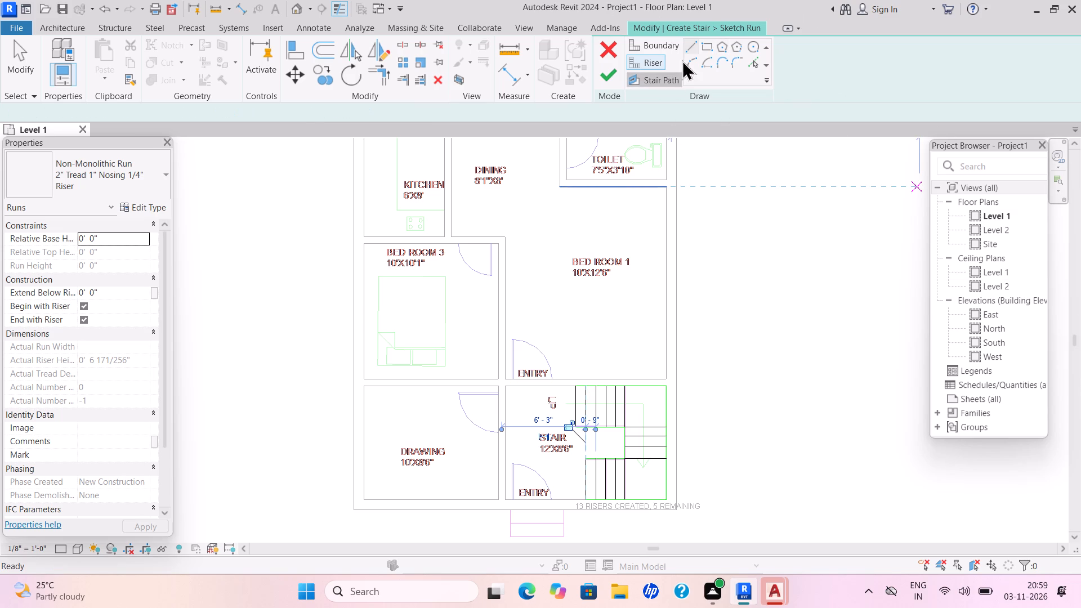
pyautogui.doubleClick(692, 43)
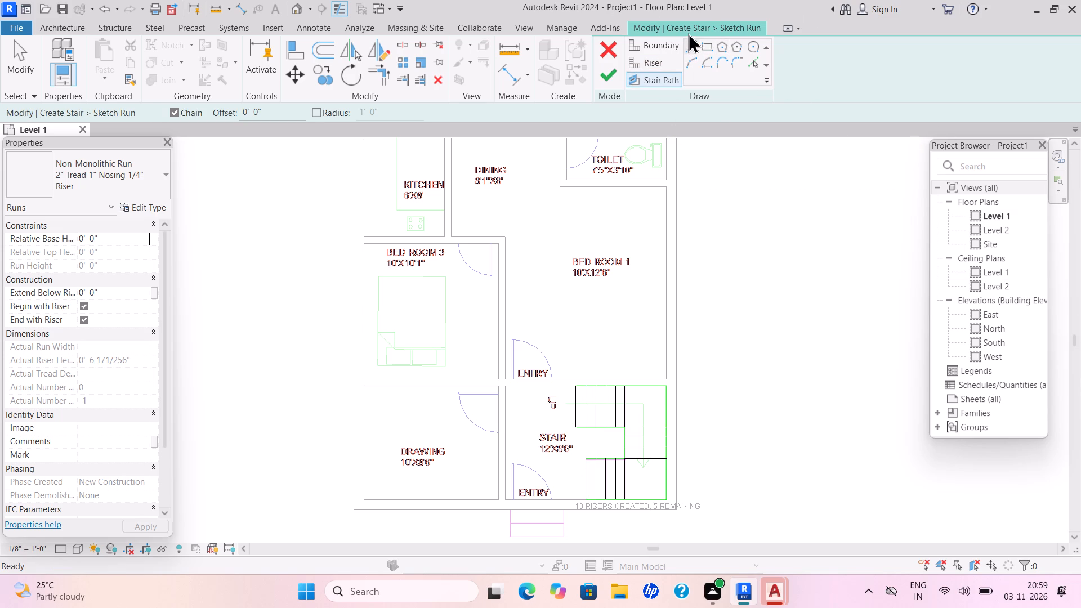
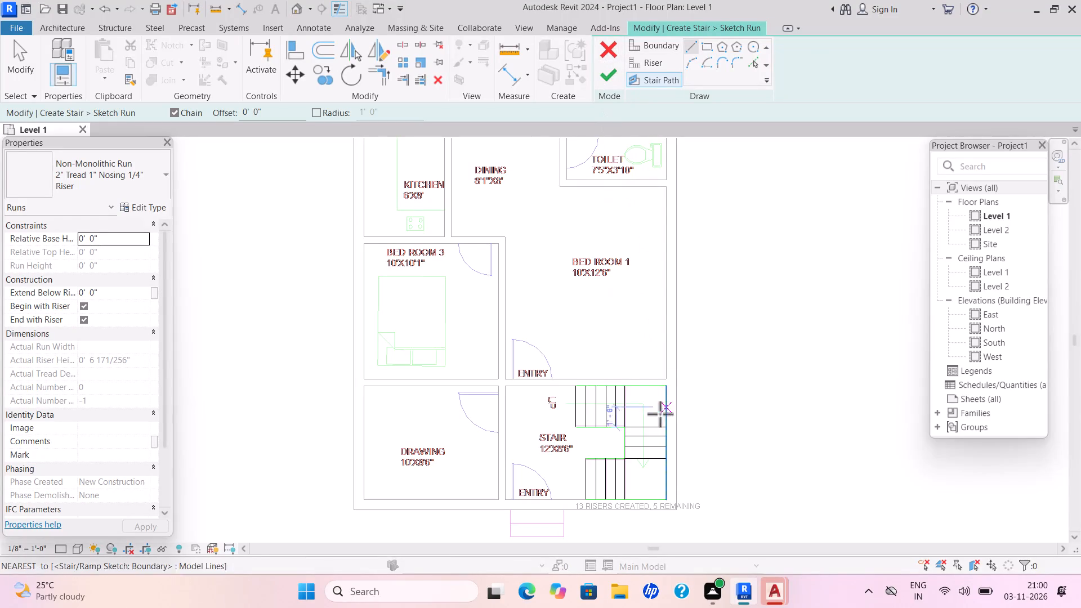
# Draw the stair path from the upper flight's open end, 6'-0" down the middle flight, about 4'-3" along the lower flight, and finish the stair.
pyautogui.click(573, 405)
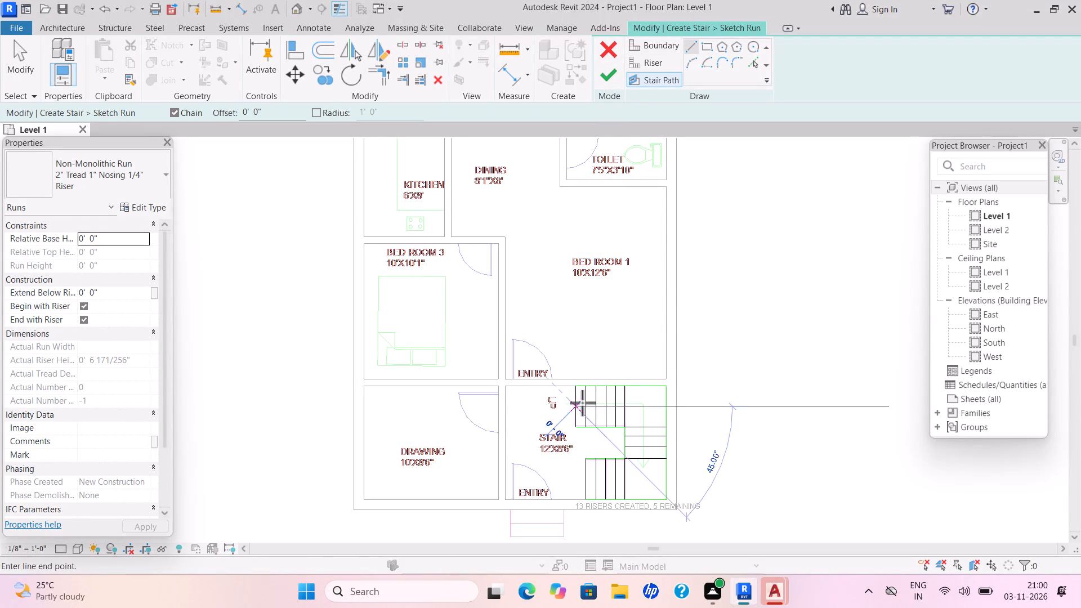
pyautogui.click(643, 408)
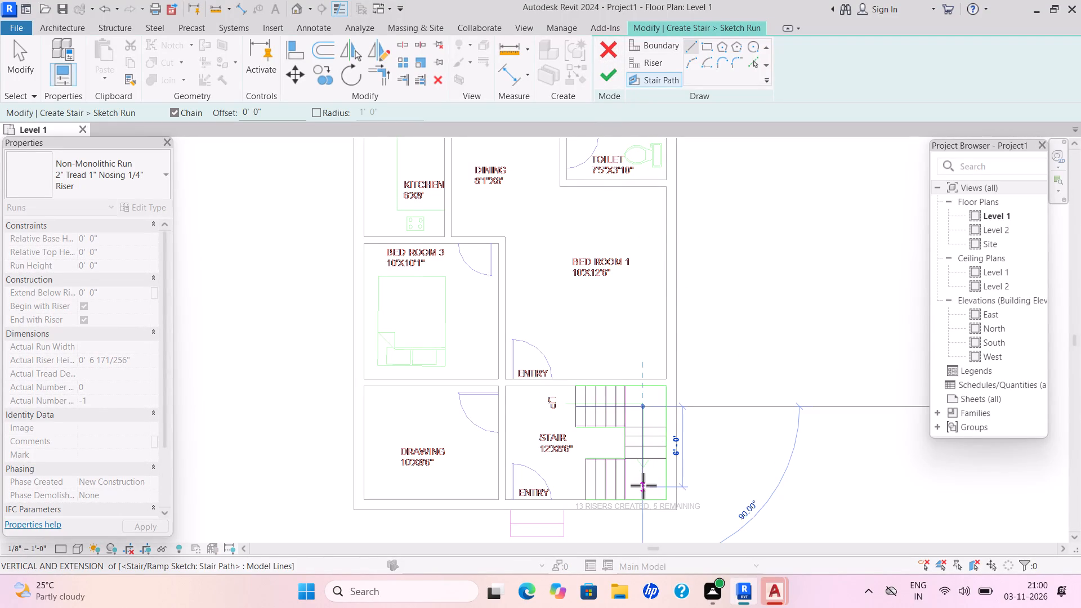
pyautogui.click(642, 485)
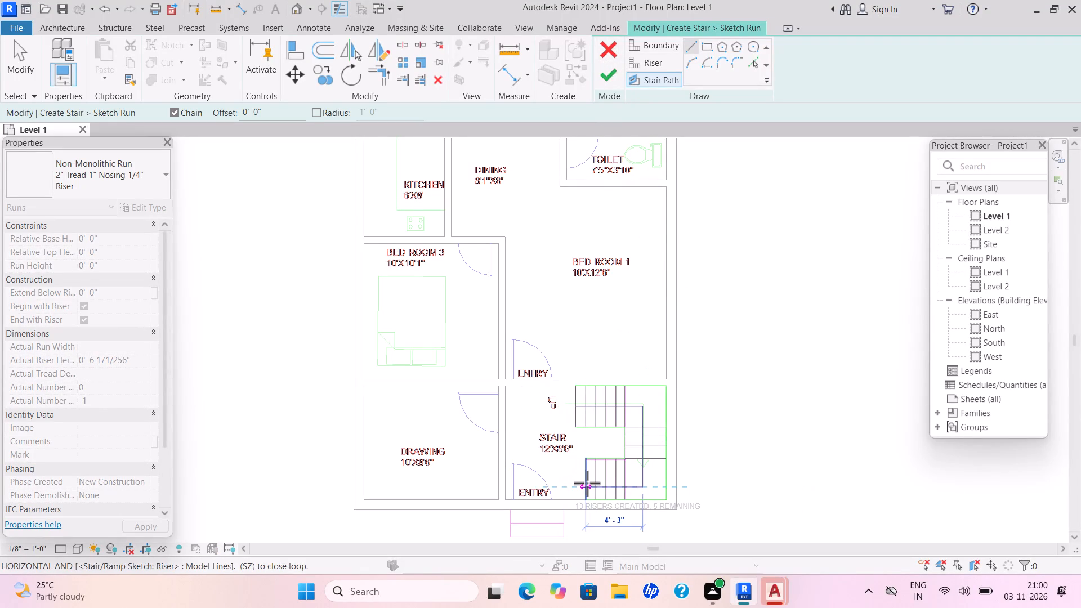
pyautogui.click(587, 483)
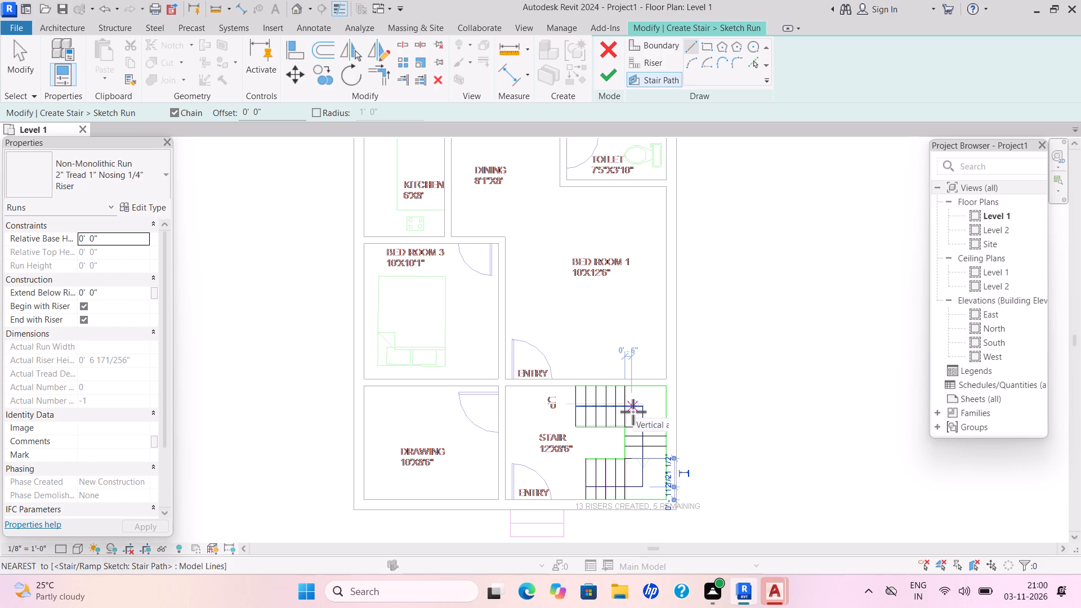
pyautogui.click(600, 78)
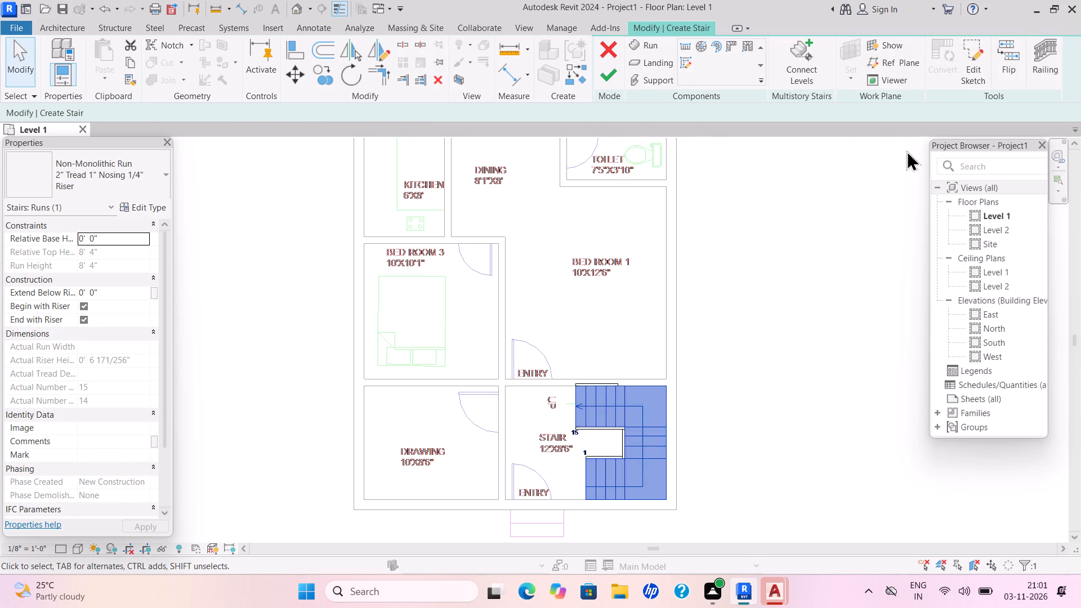
pyautogui.click(609, 73)
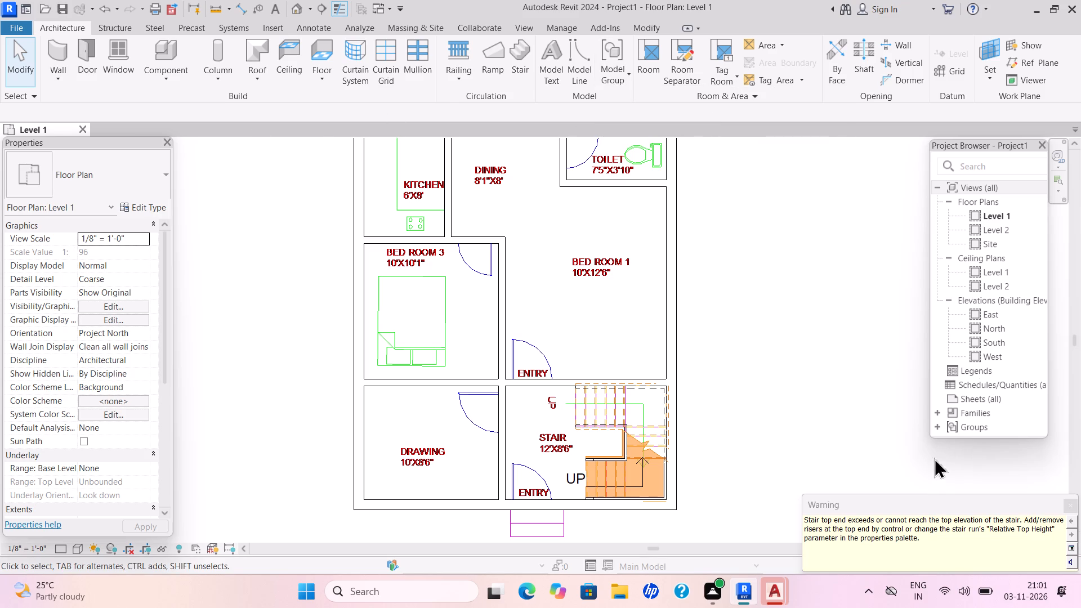
# Open the default 3D view, set its visual style to Shaded, and check the walls and stair.
pyautogui.click(301, 5)
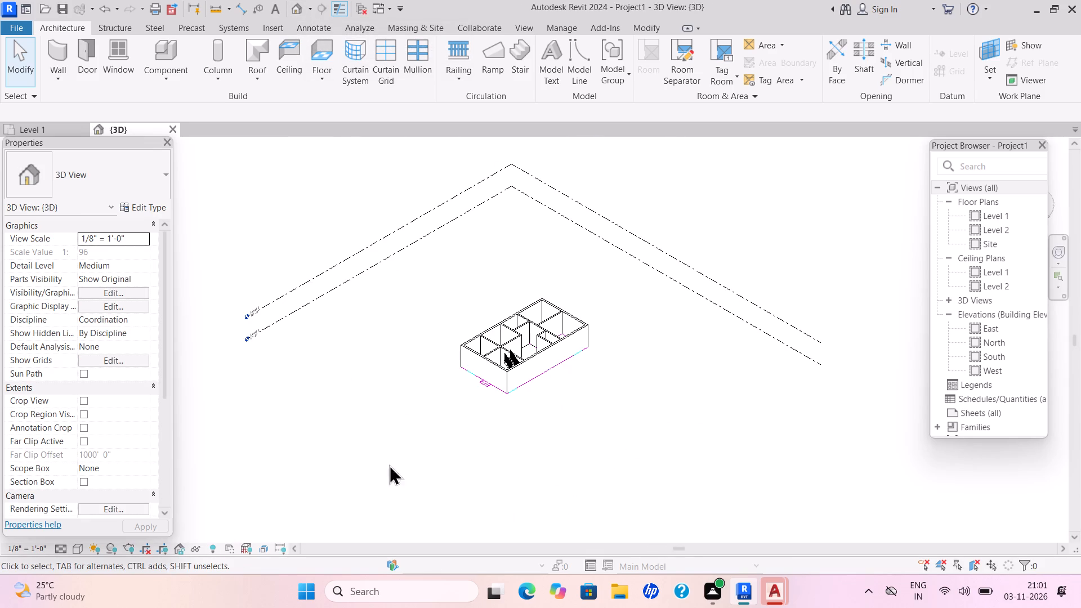
pyautogui.click(80, 547)
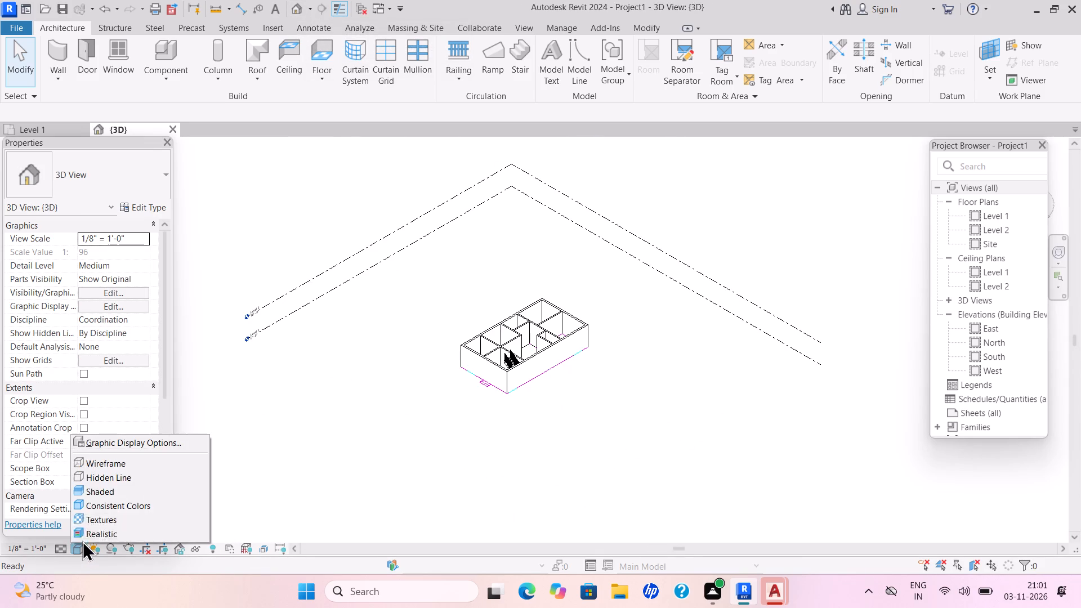
pyautogui.click(124, 486)
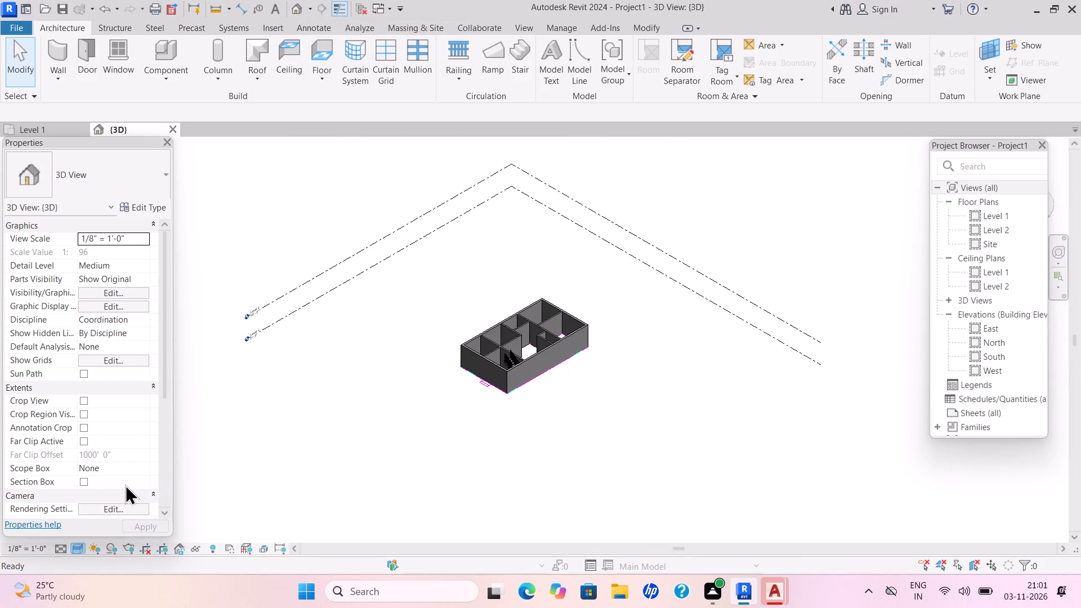
pyautogui.scroll(-1, 537, 351)
pyautogui.scroll(1, 534, 350)
pyautogui.scroll(-1, 534, 349)
pyautogui.scroll(1, 534, 349)
pyautogui.scroll(-1, 534, 349)
pyautogui.scroll(3, 534, 349)
pyautogui.scroll(-2, 531, 348)
pyautogui.scroll(1, 531, 347)
pyautogui.scroll(-1, 530, 347)
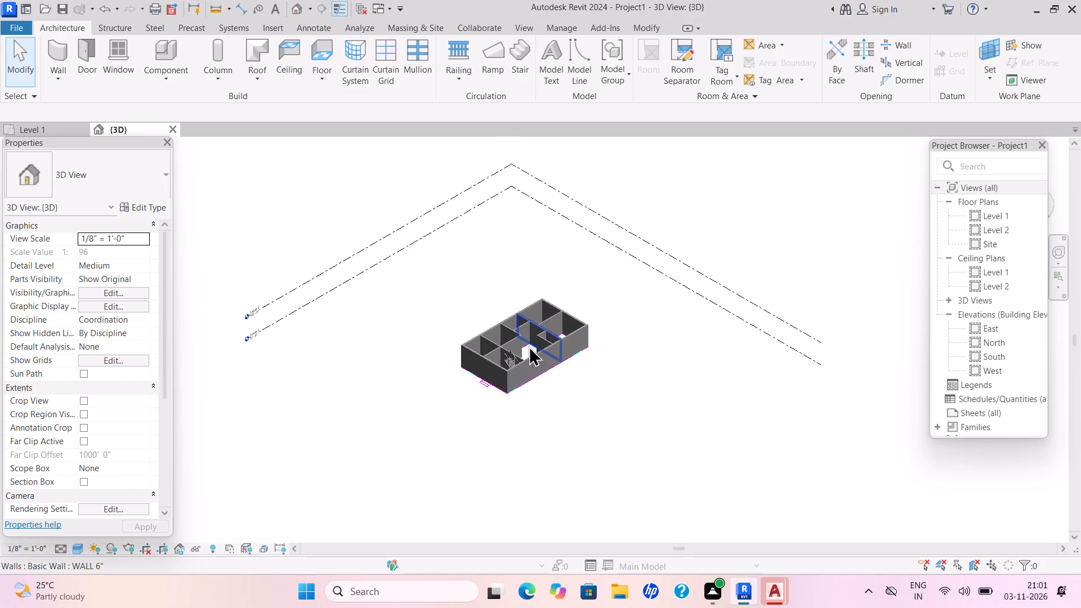
pyautogui.scroll(1, 528, 345)
# Return to the Level 1 plan, start a Window-Casement-Double 57" x 72" window, and set the visual style to Wireframe.
pyautogui.click(49, 135)
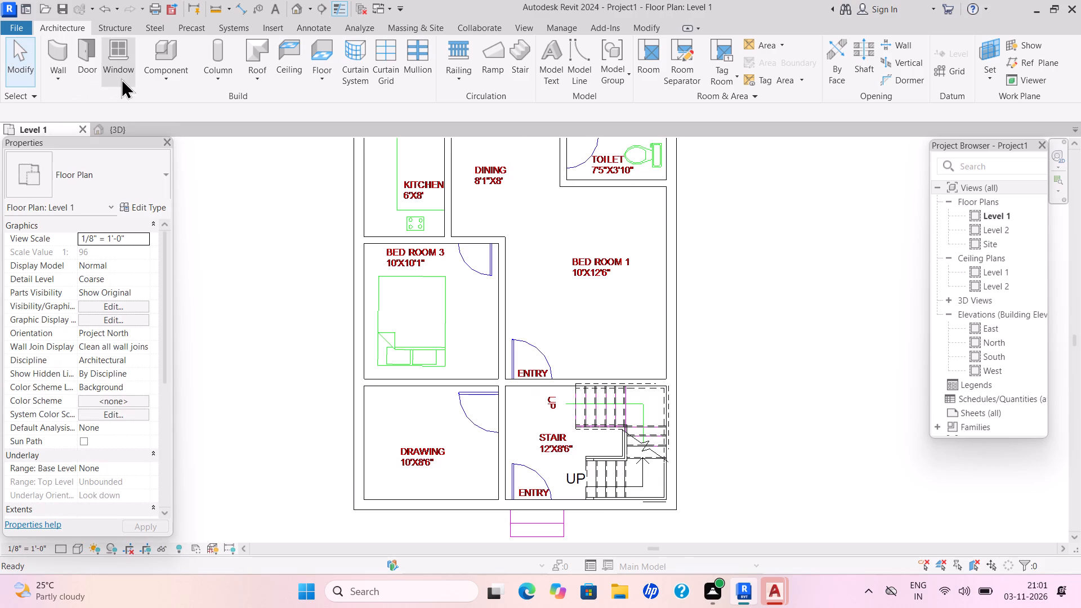
pyautogui.click(121, 77)
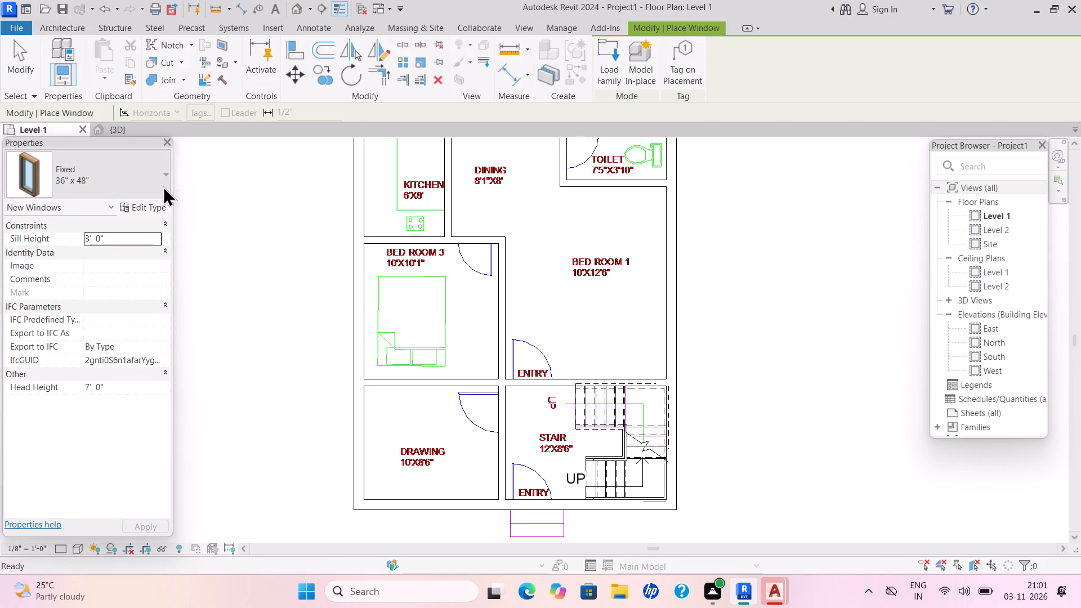
pyautogui.click(163, 186)
pyautogui.click(74, 461)
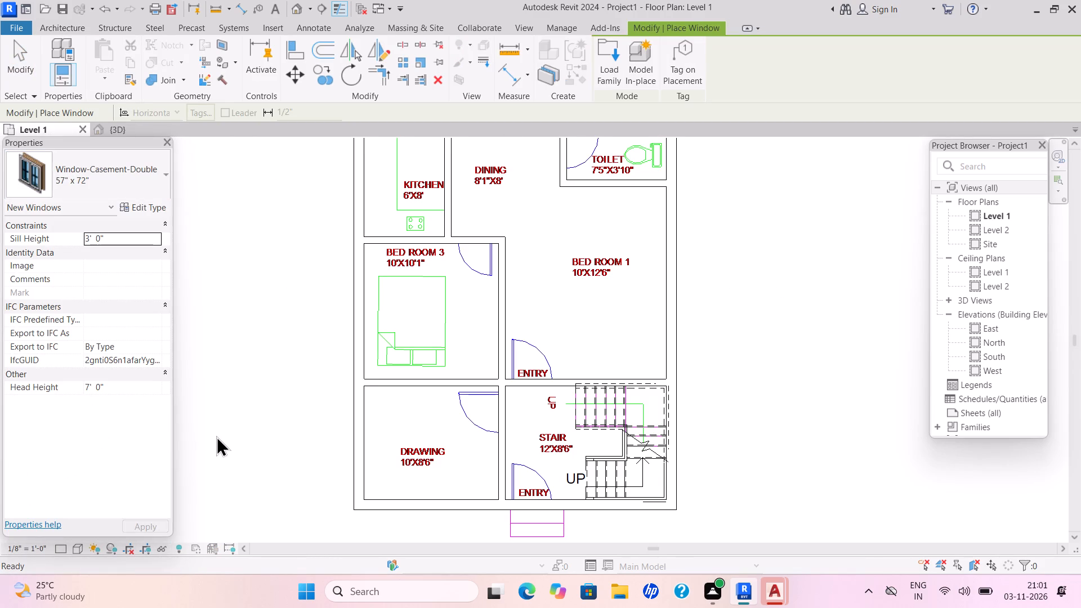
pyautogui.click(73, 549)
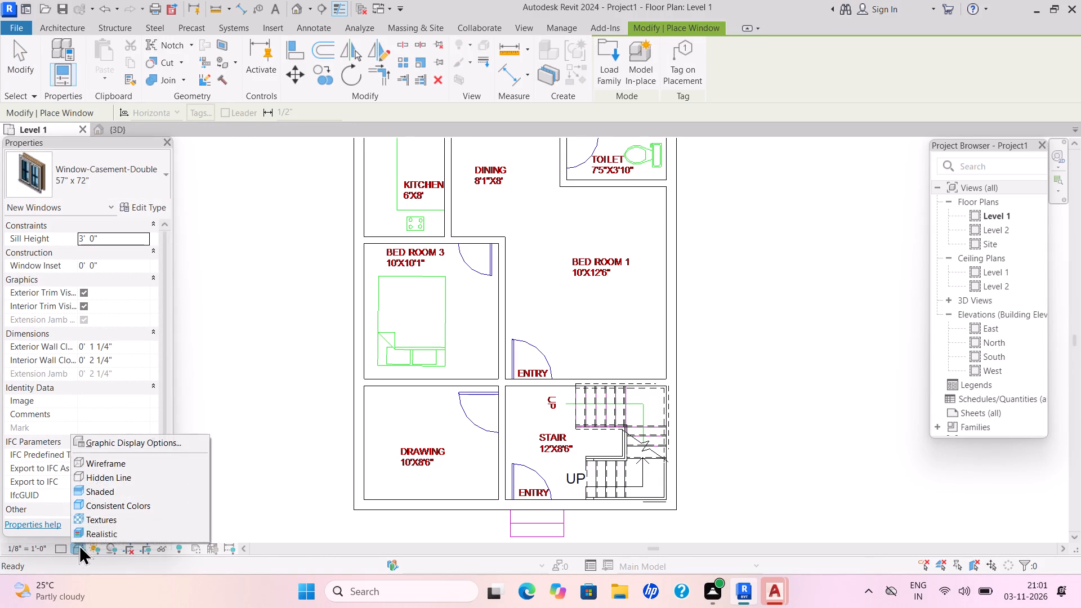
pyautogui.click(118, 463)
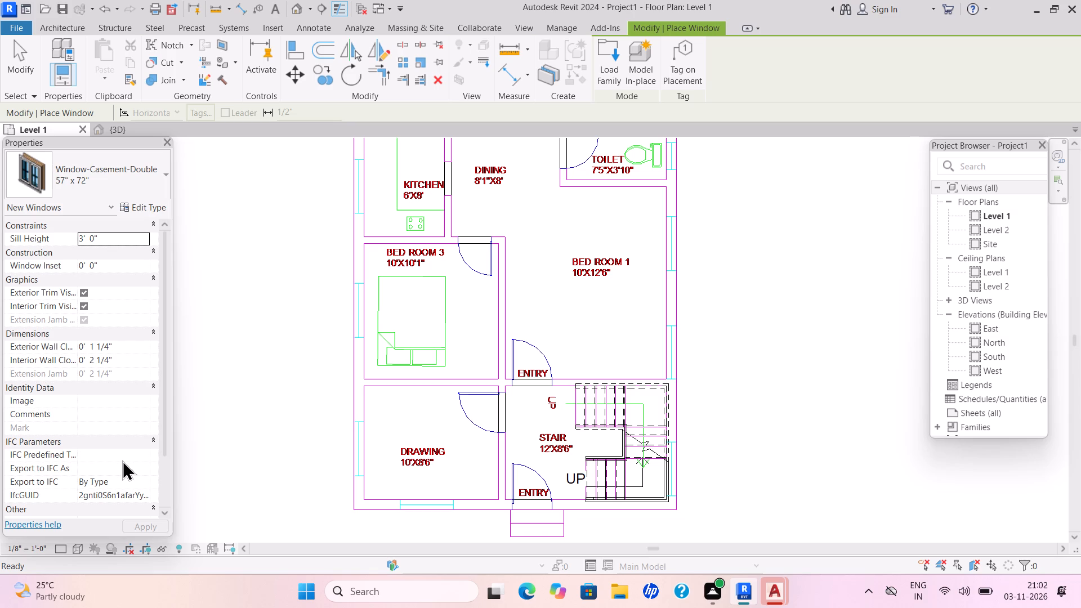
# Place casement windows on the outer walls over the plan's window marks: one at Drawing, one at Stair, two at the adjacent Bed Room 1.
pyautogui.click(357, 454)
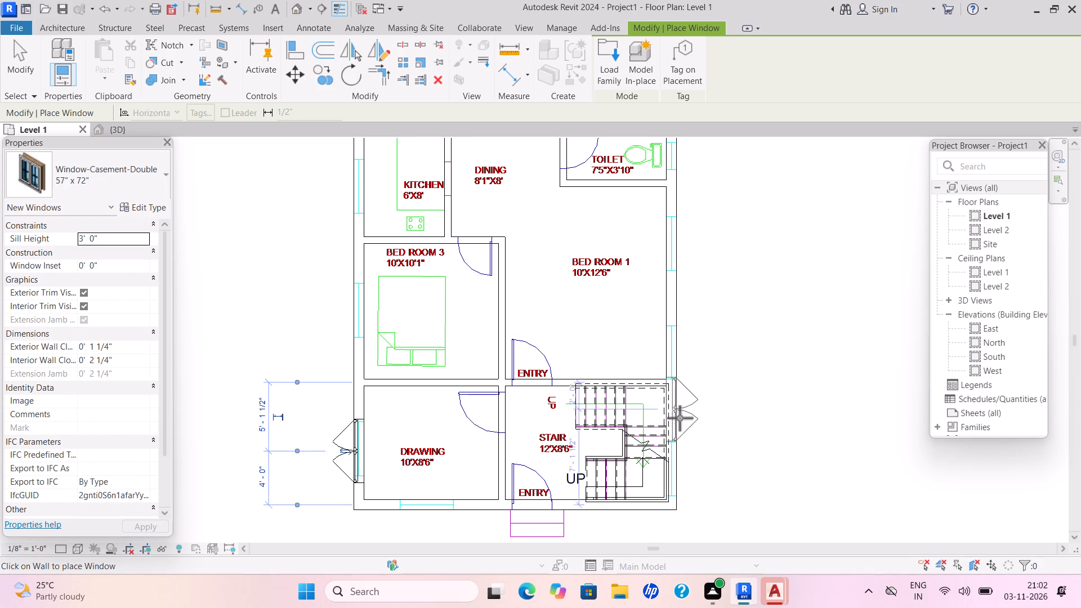
pyautogui.click(677, 453)
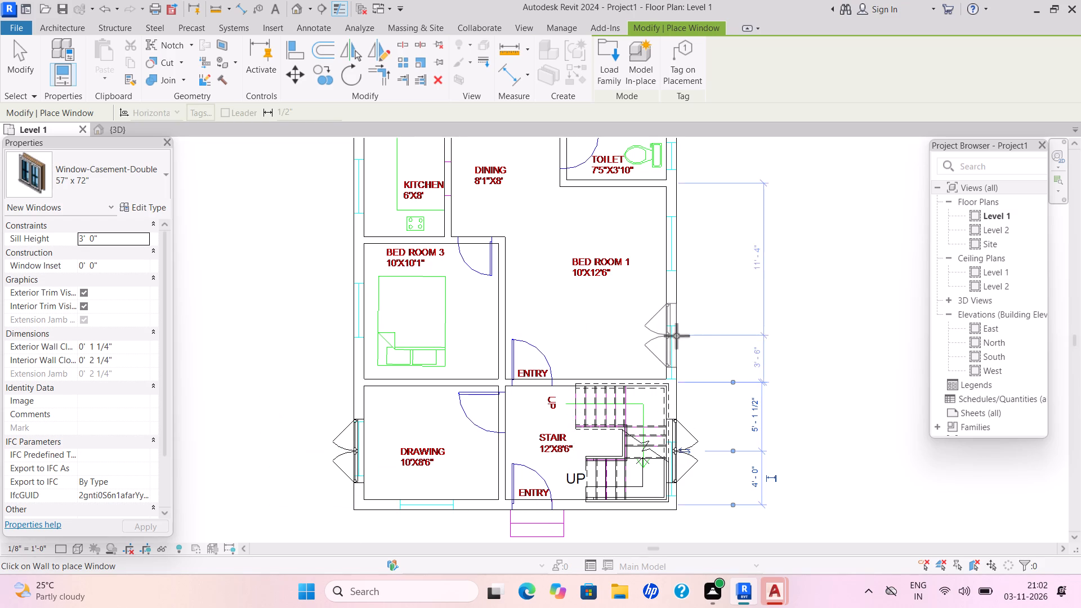
pyautogui.click(680, 345)
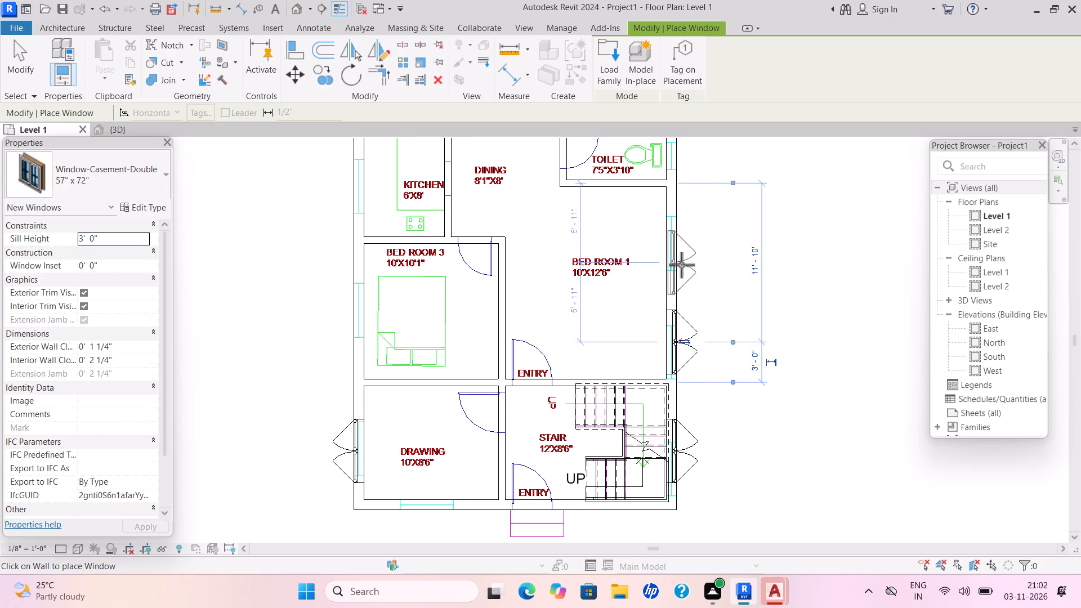
pyautogui.click(682, 243)
# Place casement windows on the outer walls of Bed Room 3 and the Kitchen, over the plan's window marks.
pyautogui.moveTo(650, 303); pyautogui.dragTo(656, 344, button='middle')
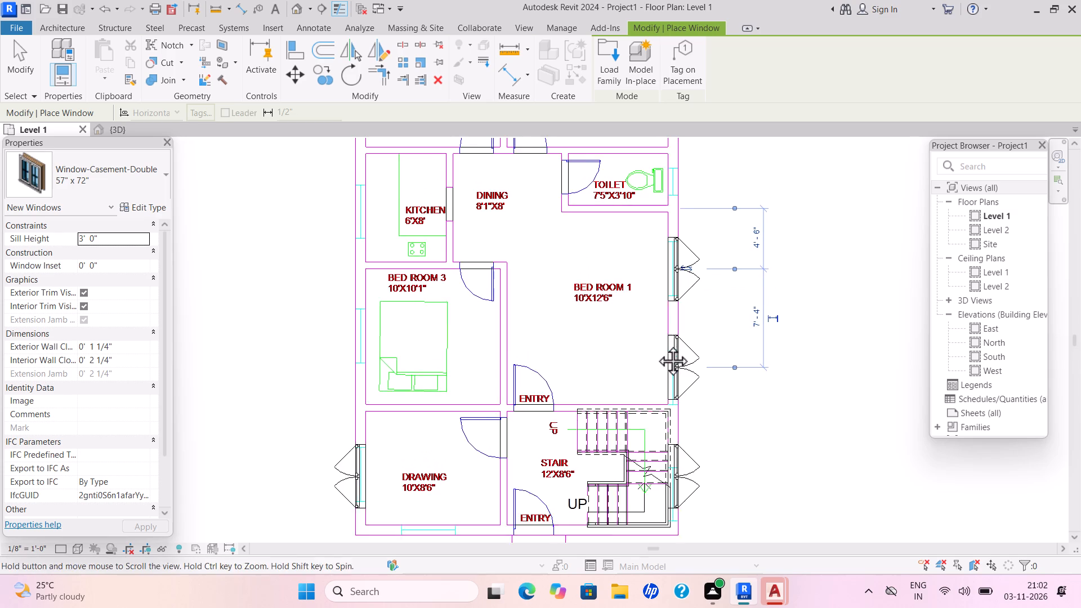
pyautogui.moveTo(656, 344); pyautogui.dragTo(658, 354, button='middle')
pyautogui.click(359, 363)
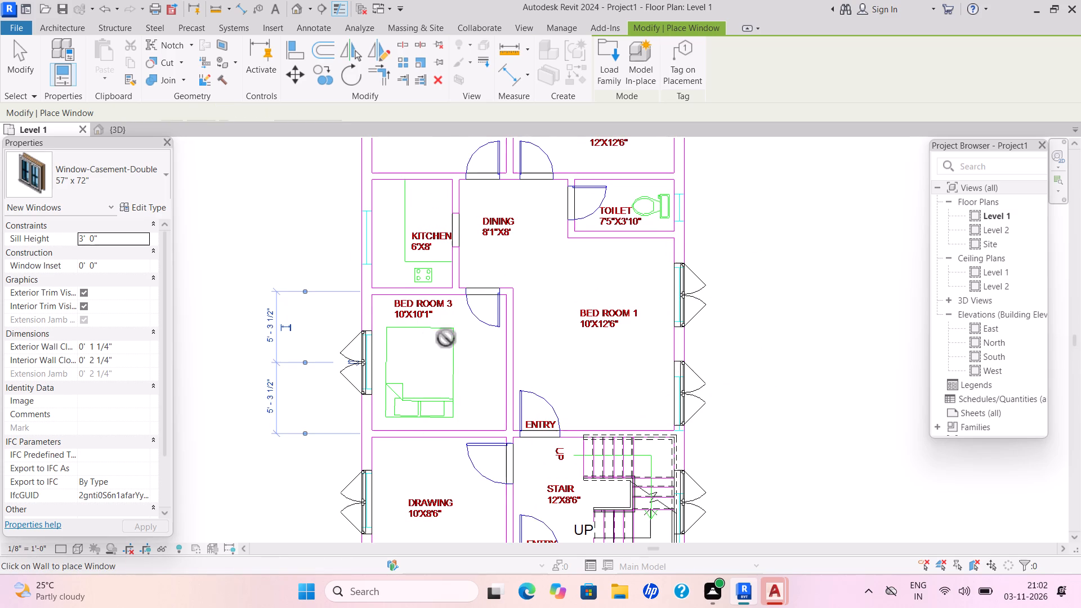
pyautogui.moveTo(445, 355); pyautogui.dragTo(433, 410, button='middle')
pyautogui.scroll(-1, 434, 410)
pyautogui.scroll(3, 434, 410)
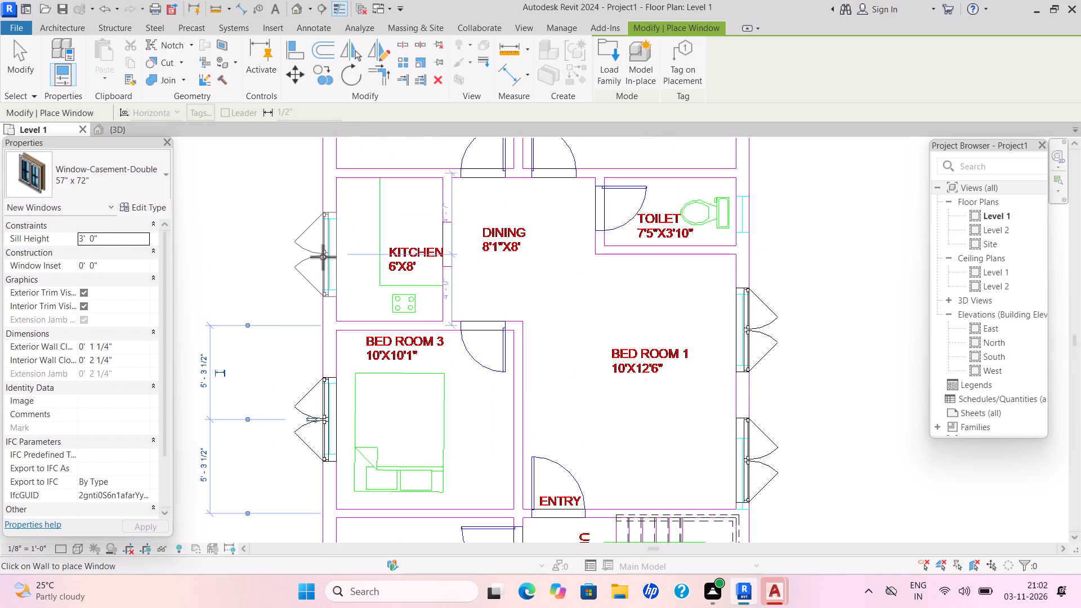
pyautogui.click(323, 257)
# Place casement windows on the outer side walls of the 10'x12'6" Bed Room 1 beside the Kitchen and of Bed Room 2.
pyautogui.scroll(1, 399, 267)
pyautogui.scroll(-1, 397, 271)
pyautogui.scroll(1, 397, 271)
pyautogui.scroll(-1, 394, 275)
pyautogui.moveTo(383, 296); pyautogui.dragTo(374, 383, button='middle')
pyautogui.scroll(-1, 376, 387)
pyautogui.scroll(1, 387, 333)
pyautogui.scroll(-1, 387, 333)
pyautogui.scroll(1, 387, 334)
pyautogui.scroll(-1, 387, 337)
pyautogui.scroll(1, 385, 357)
pyautogui.scroll(-1, 385, 358)
pyautogui.moveTo(383, 367); pyautogui.dragTo(386, 410, button='middle')
pyautogui.scroll(2, 385, 409)
pyautogui.scroll(-1, 387, 411)
pyautogui.scroll(1, 387, 411)
pyautogui.moveTo(386, 410); pyautogui.dragTo(387, 411, button='middle')
pyautogui.moveTo(315, 245); pyautogui.dragTo(316, 350, button='middle')
pyautogui.scroll(-1, 317, 306)
pyautogui.scroll(1, 317, 341)
pyautogui.scroll(-1, 316, 345)
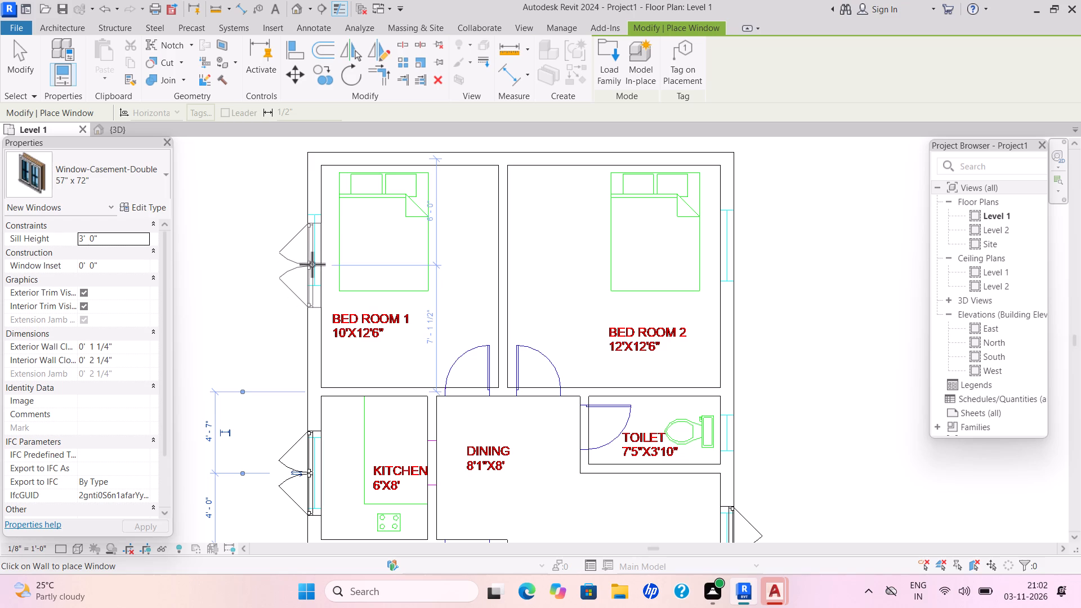
pyautogui.click(314, 258)
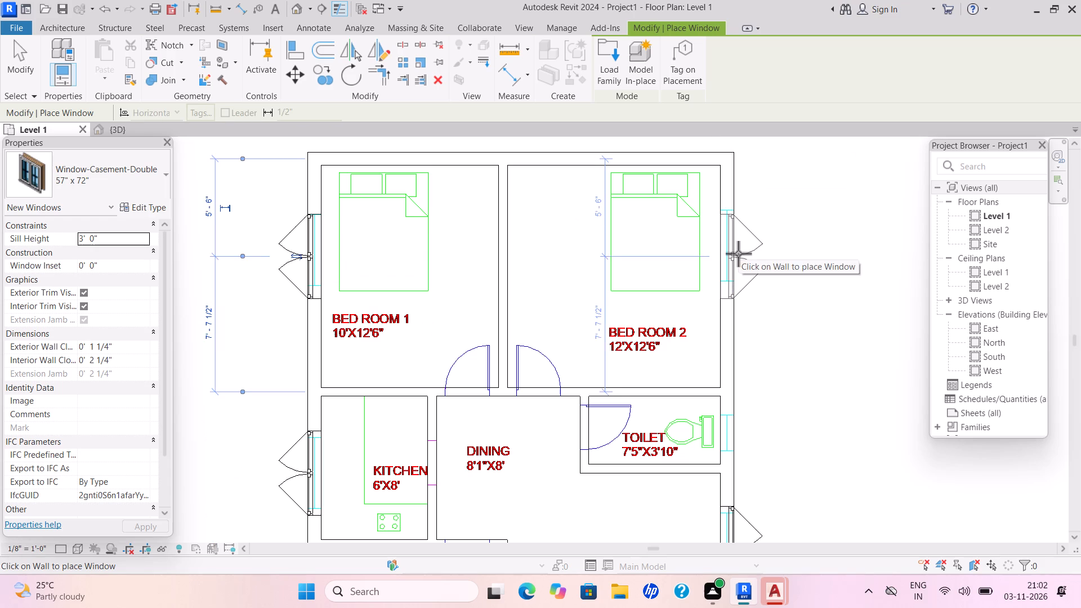
pyautogui.click(738, 251)
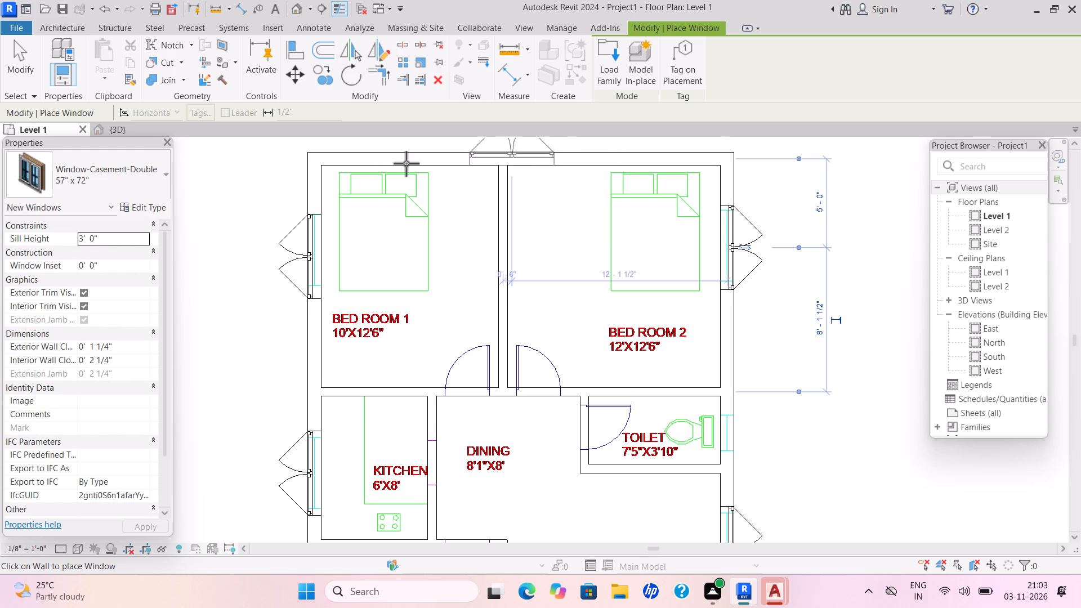
pyautogui.press('Escape')
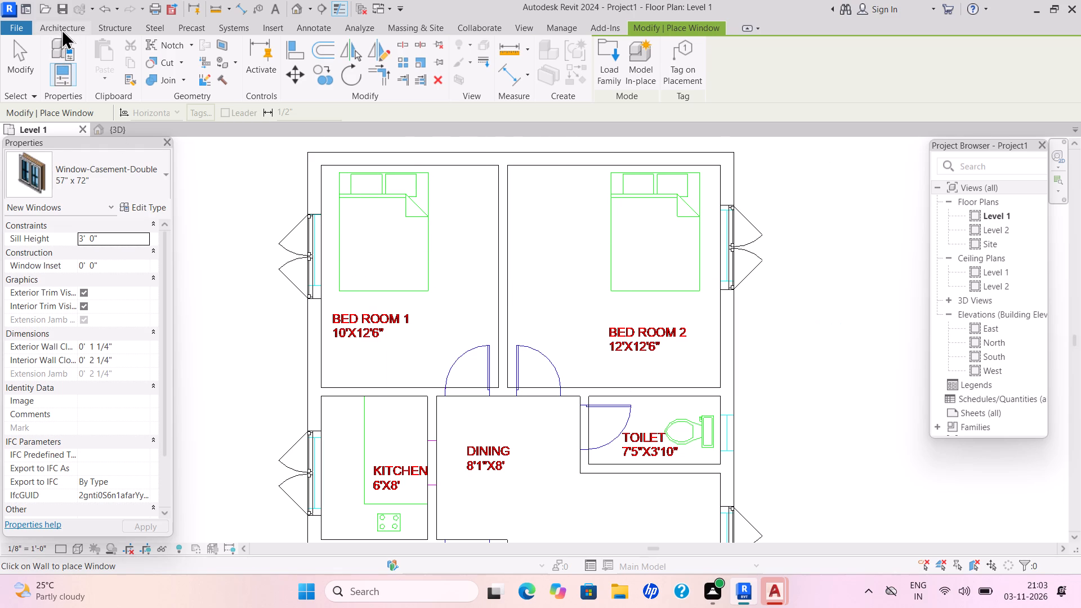
# Start loading another window family into the project.
pyautogui.click(62, 29)
pyautogui.click(114, 55)
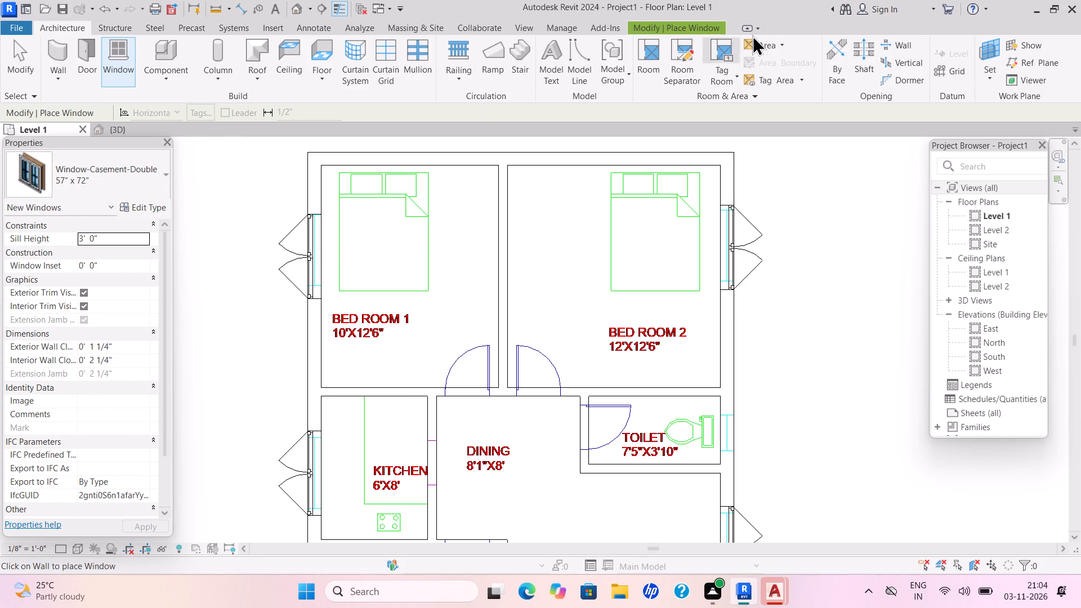
pyautogui.click(654, 23)
pyautogui.doubleClick(605, 70)
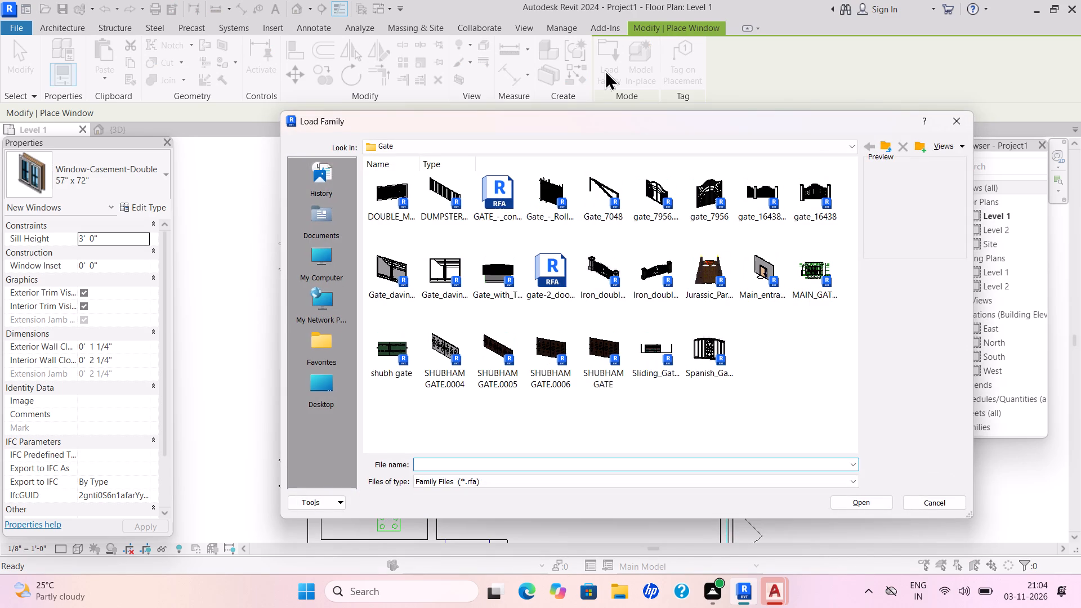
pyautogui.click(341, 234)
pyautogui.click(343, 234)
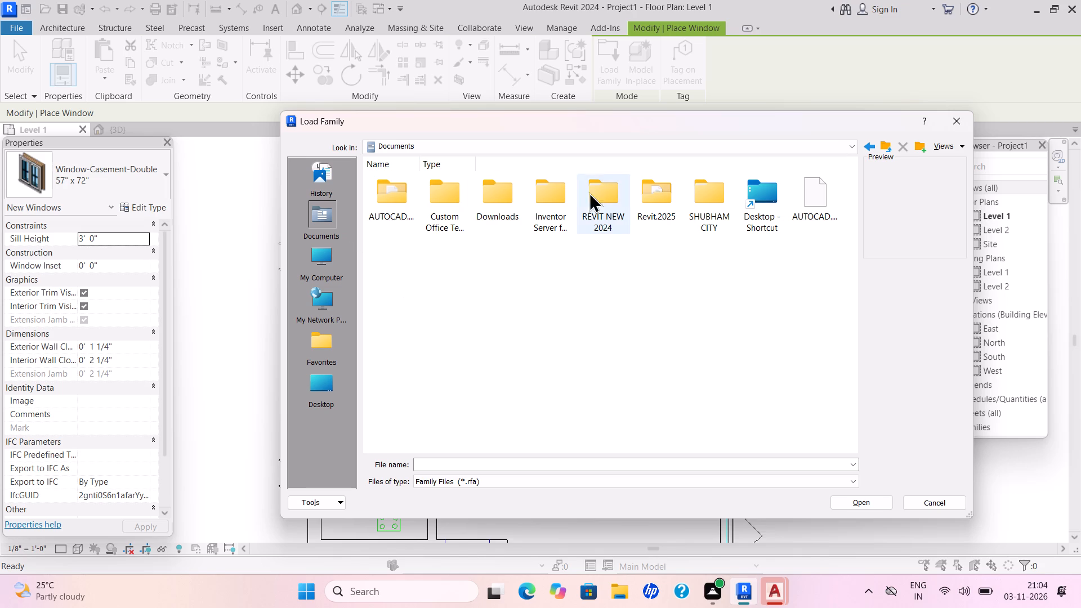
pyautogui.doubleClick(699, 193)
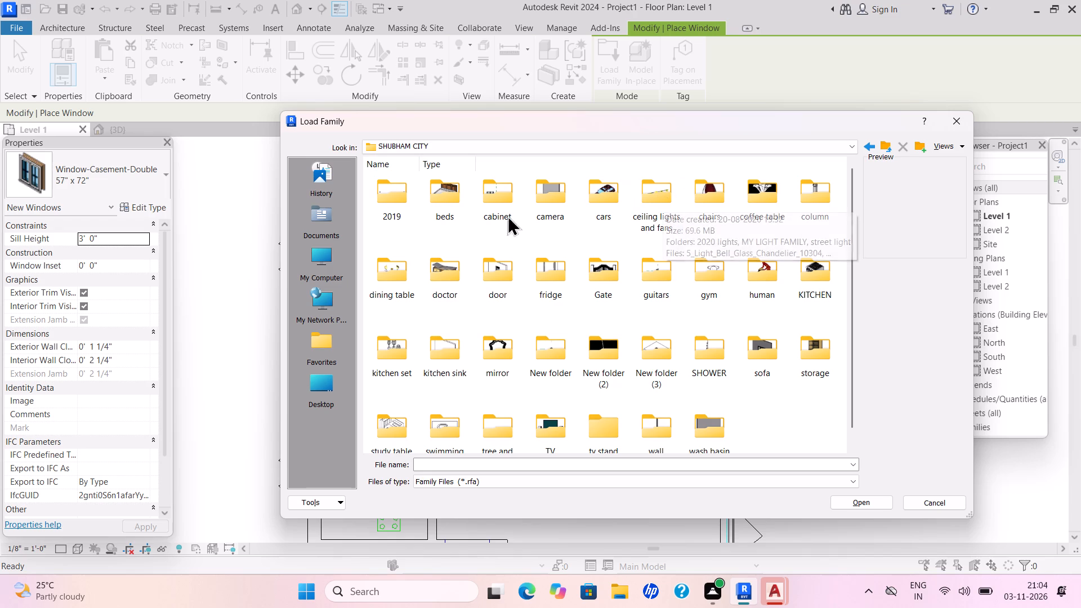
# Browse from This PC to the US family library in ProgramData > Autodesk > RVT 2024 > Libraries > English-Imperial.
pyautogui.click(850, 144)
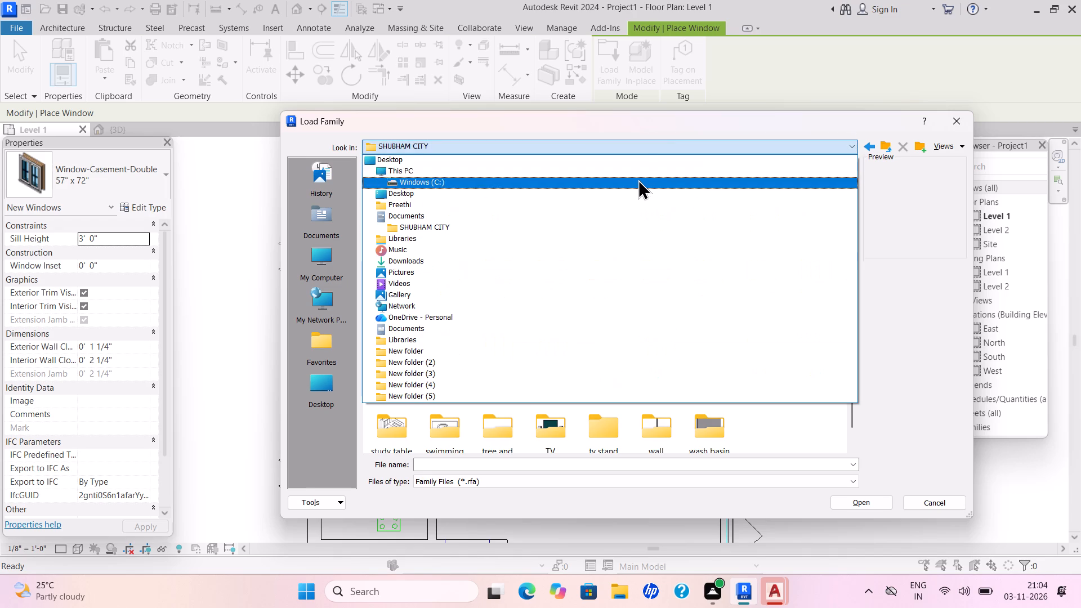
pyautogui.click(641, 173)
pyautogui.doubleClick(398, 198)
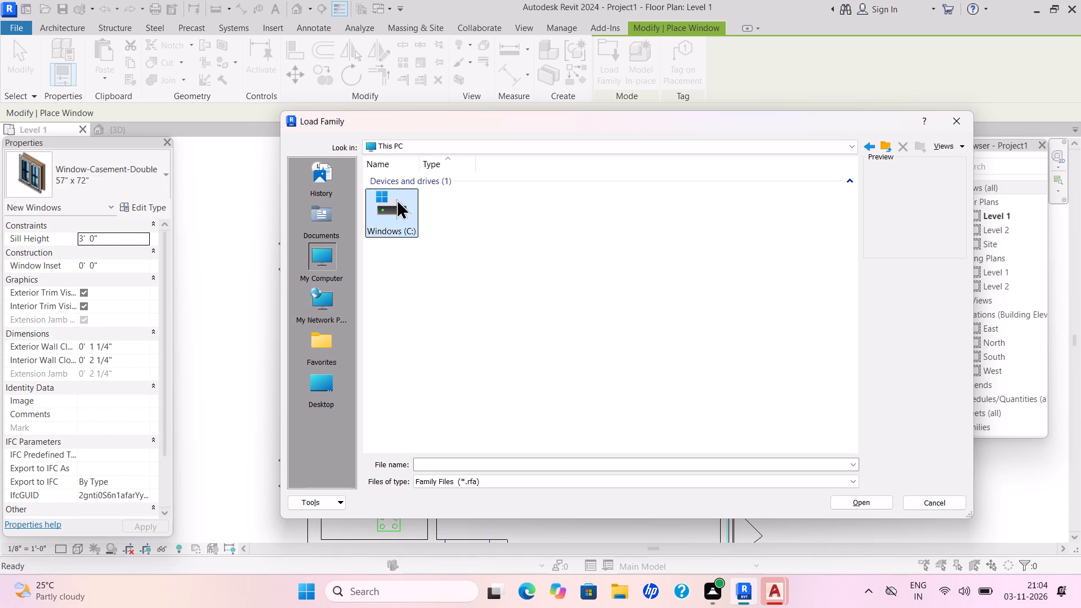
pyautogui.doubleClick(396, 199)
pyautogui.doubleClick(812, 192)
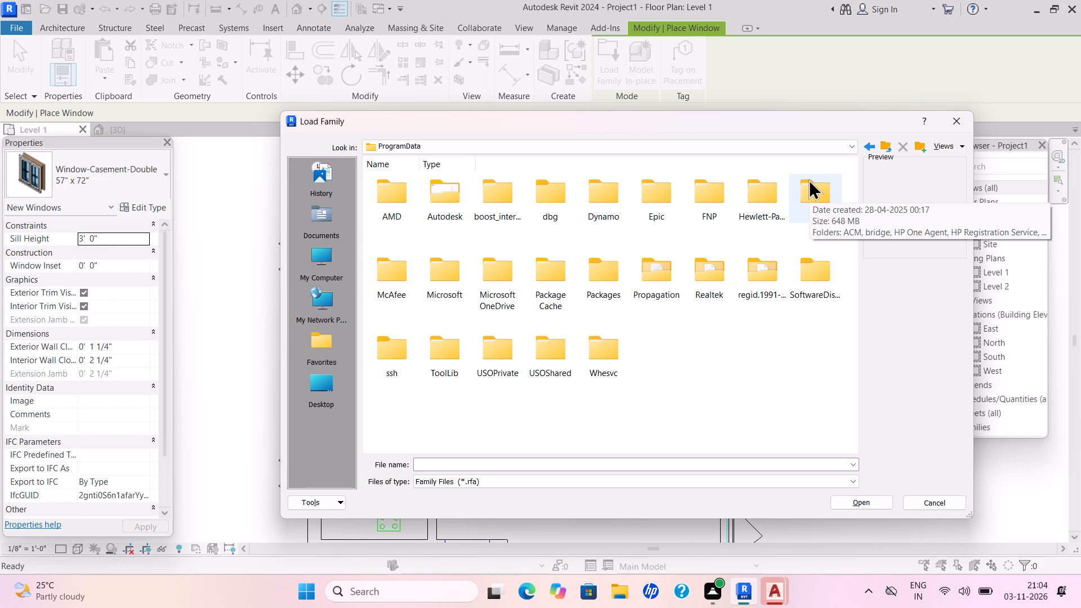
pyautogui.click(449, 211)
pyautogui.click(450, 211)
pyautogui.doubleClick(453, 204)
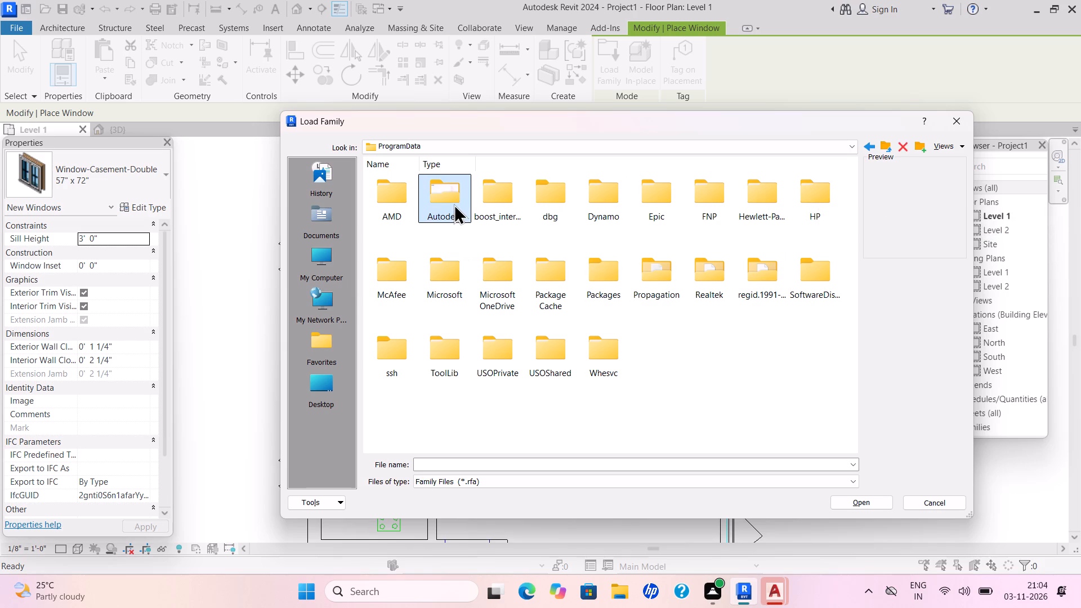
pyautogui.doubleClick(445, 195)
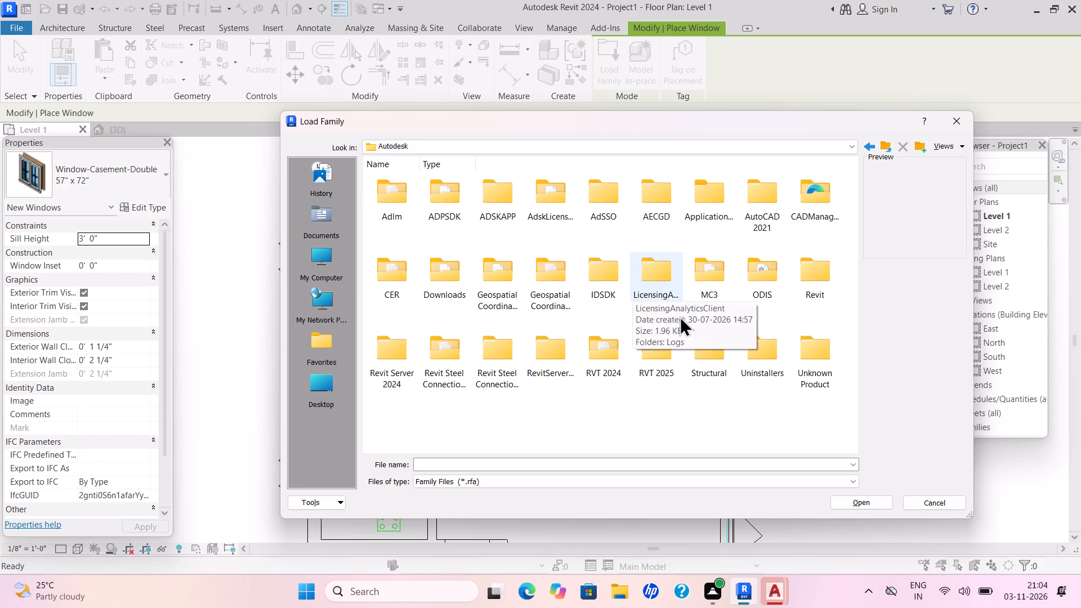
pyautogui.doubleClick(586, 356)
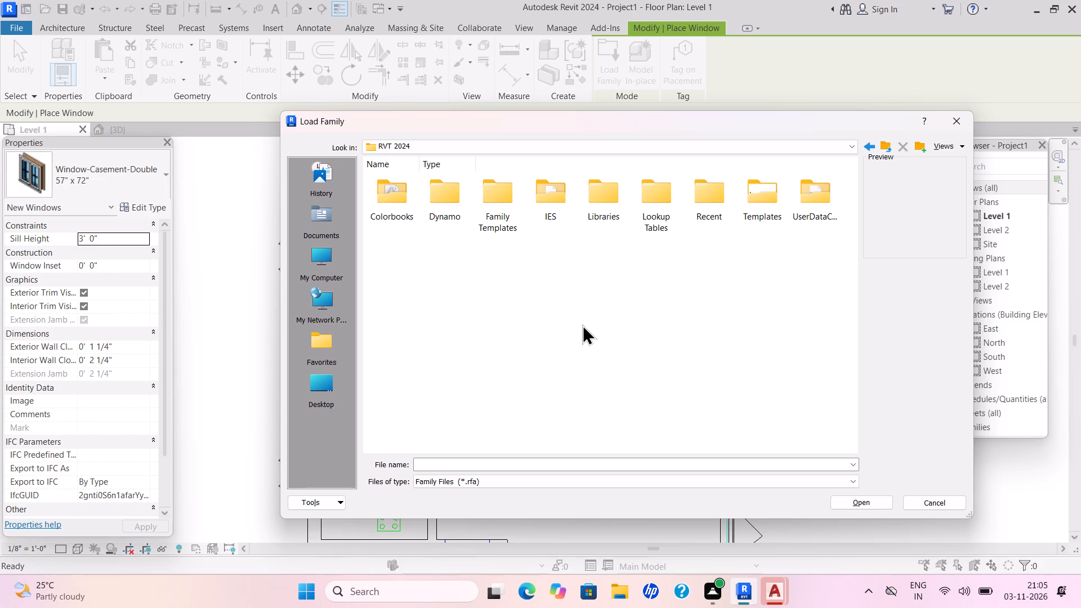
pyautogui.doubleClick(604, 204)
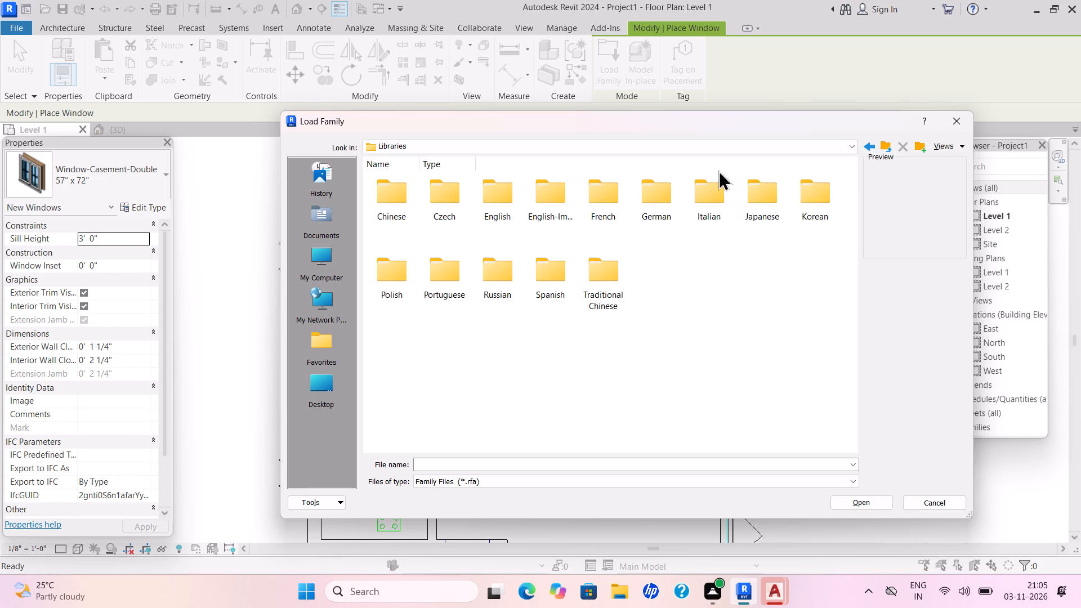
pyautogui.doubleClick(558, 211)
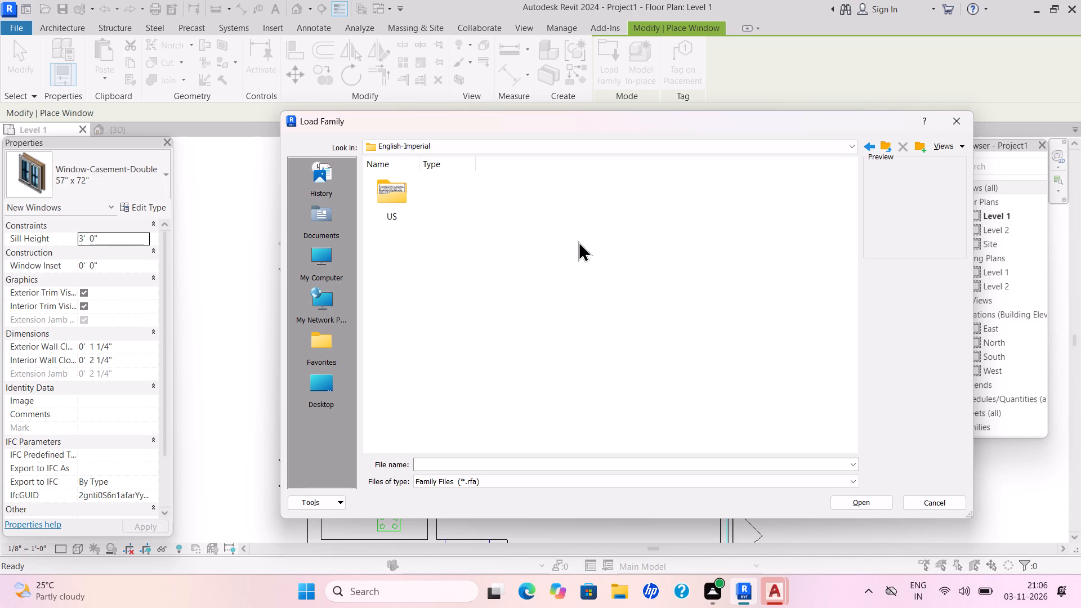
pyautogui.doubleClick(408, 198)
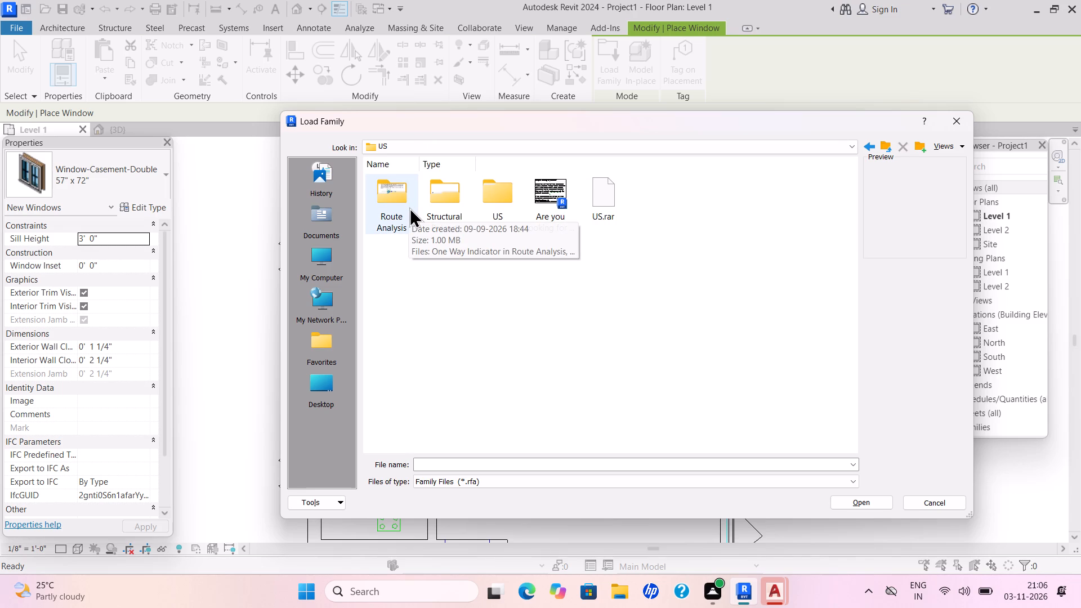
pyautogui.doubleClick(503, 205)
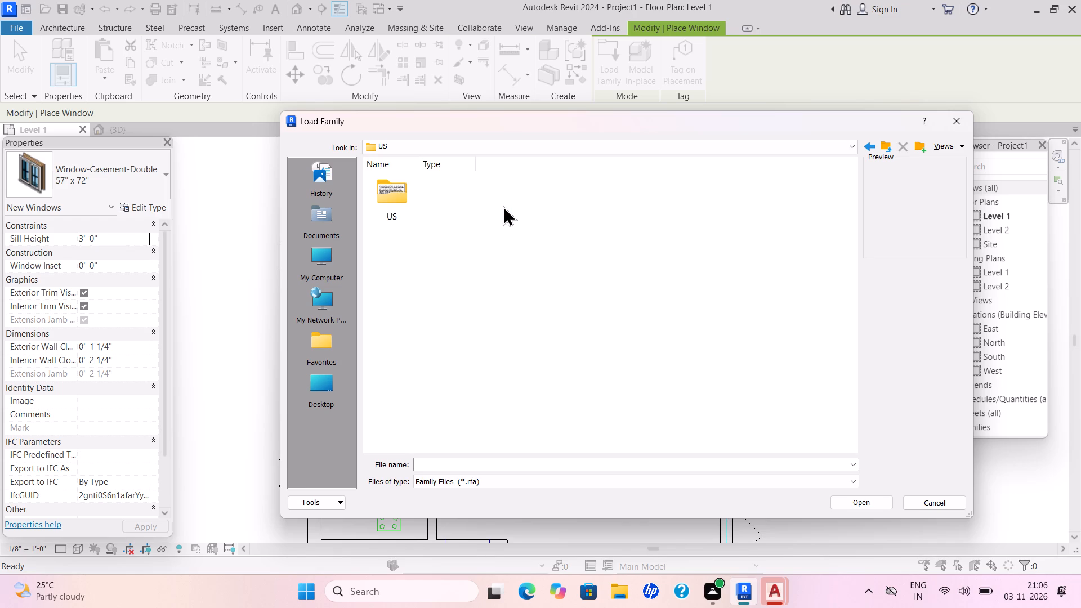
pyautogui.doubleClick(397, 209)
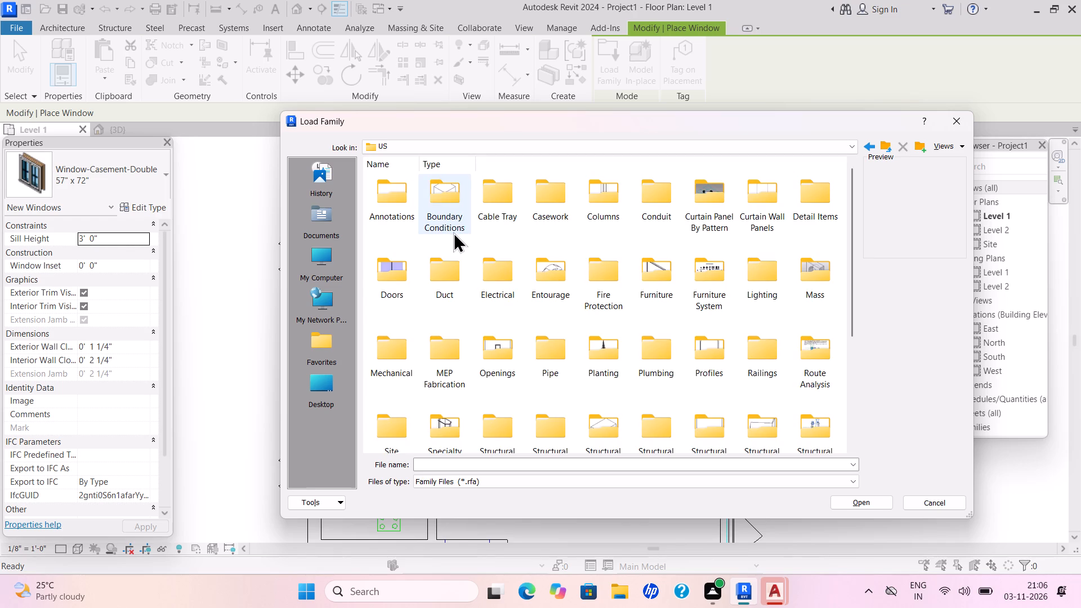
# Load the Window-Louvers family from the library's Windows folder.
pyautogui.scroll(-2, 674, 316)
pyautogui.scroll(1, 669, 318)
pyautogui.scroll(-1, 669, 318)
pyautogui.scroll(1, 664, 320)
pyautogui.scroll(-2, 664, 320)
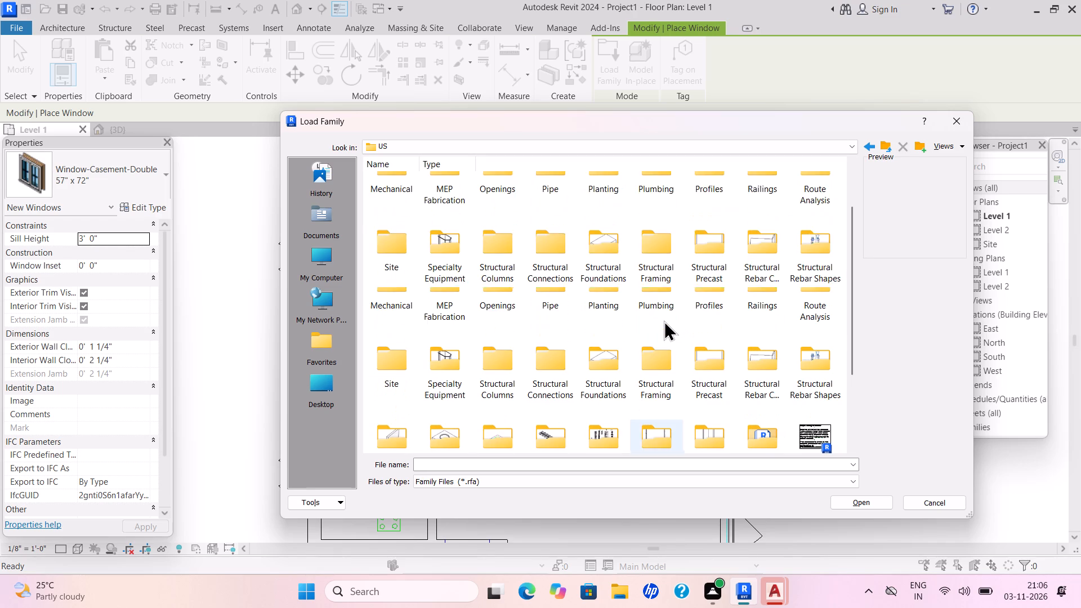
pyautogui.scroll(-2, 664, 320)
pyautogui.scroll(1, 663, 321)
pyautogui.scroll(-1, 674, 338)
pyautogui.doubleClick(761, 345)
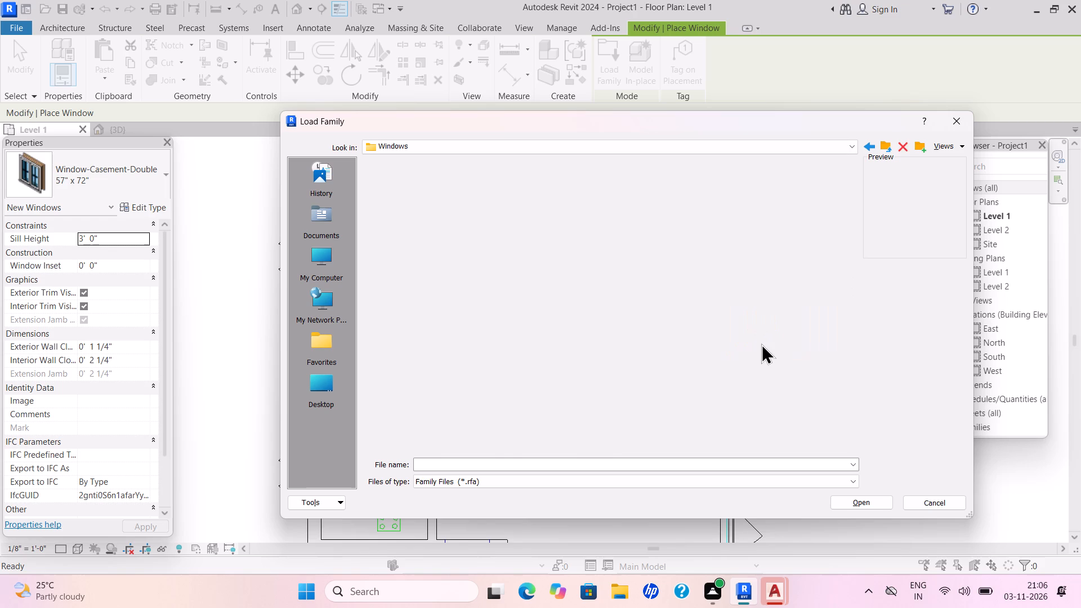
pyautogui.scroll(-4, 747, 354)
pyautogui.scroll(2, 748, 355)
pyautogui.scroll(-3, 748, 355)
pyautogui.scroll(2, 748, 355)
pyautogui.scroll(-1, 771, 364)
pyautogui.scroll(2, 773, 365)
pyautogui.scroll(-2, 773, 365)
pyautogui.doubleClick(812, 368)
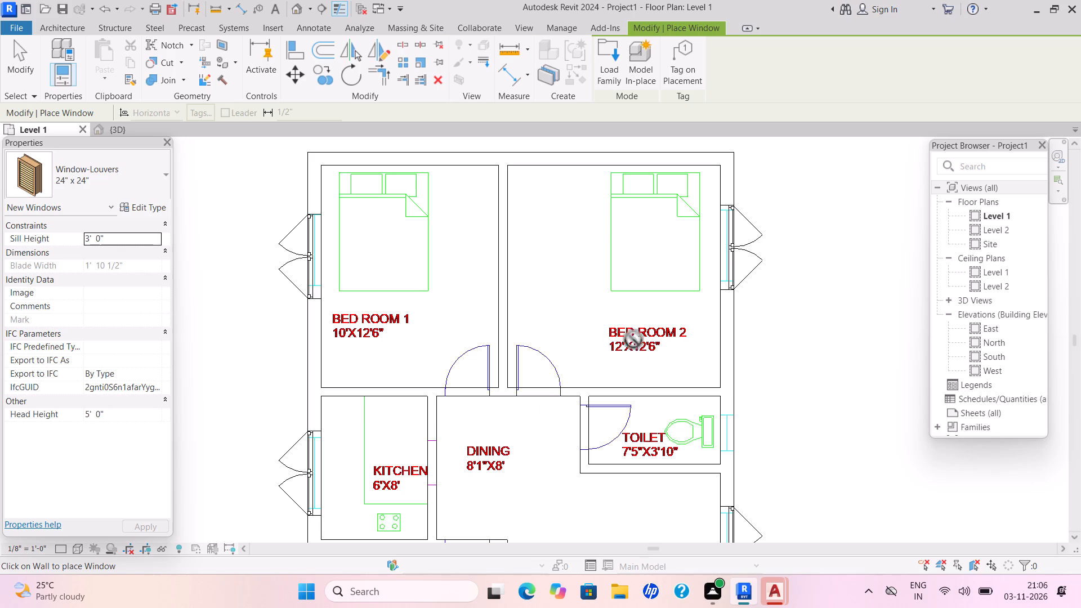
# Place a 24" x 24" louver window with a 7' sill height on the Toilet's outer wall, over the plan's window mark.
pyautogui.moveTo(127, 243); pyautogui.dragTo(118, 251)
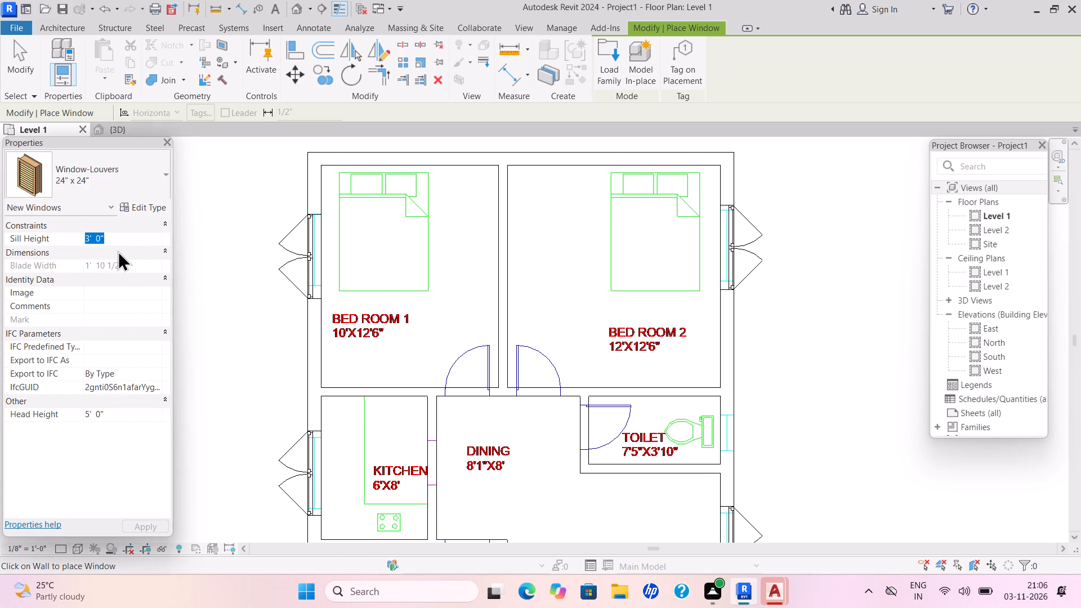
pyautogui.press('BackSpace')
pyautogui.write("7'")
pyautogui.press('Return')
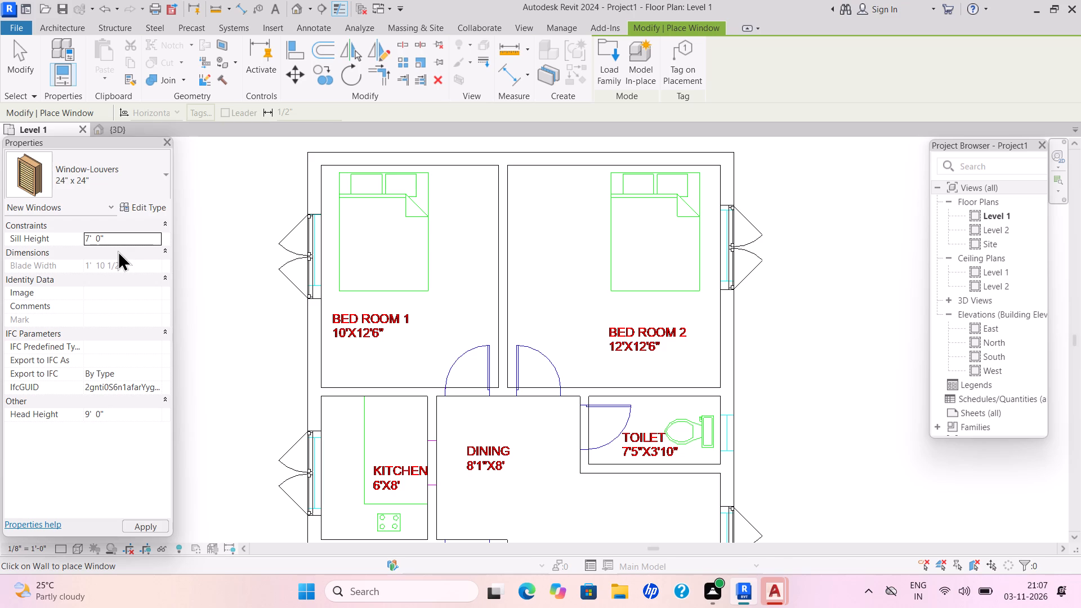
pyautogui.click(730, 433)
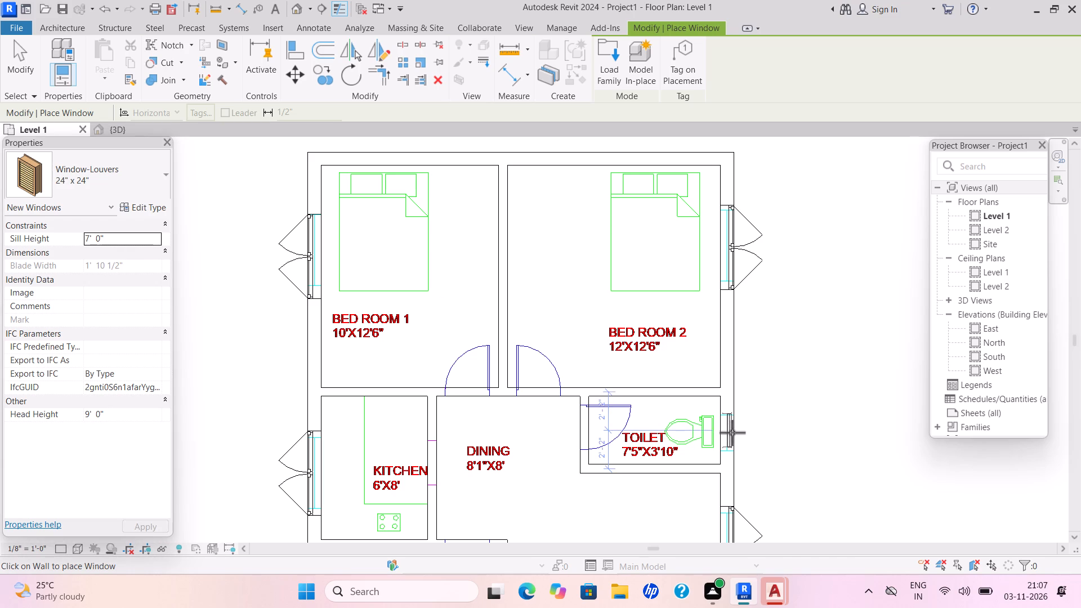
pyautogui.moveTo(704, 408); pyautogui.dragTo(695, 298, button='middle')
pyautogui.scroll(-1, 696, 306)
pyautogui.scroll(2, 695, 298)
pyautogui.scroll(-1, 695, 297)
pyautogui.scroll(1, 662, 421)
pyautogui.scroll(-3, 660, 417)
pyautogui.scroll(1, 658, 401)
pyautogui.moveTo(656, 395); pyautogui.dragTo(664, 222, button='middle')
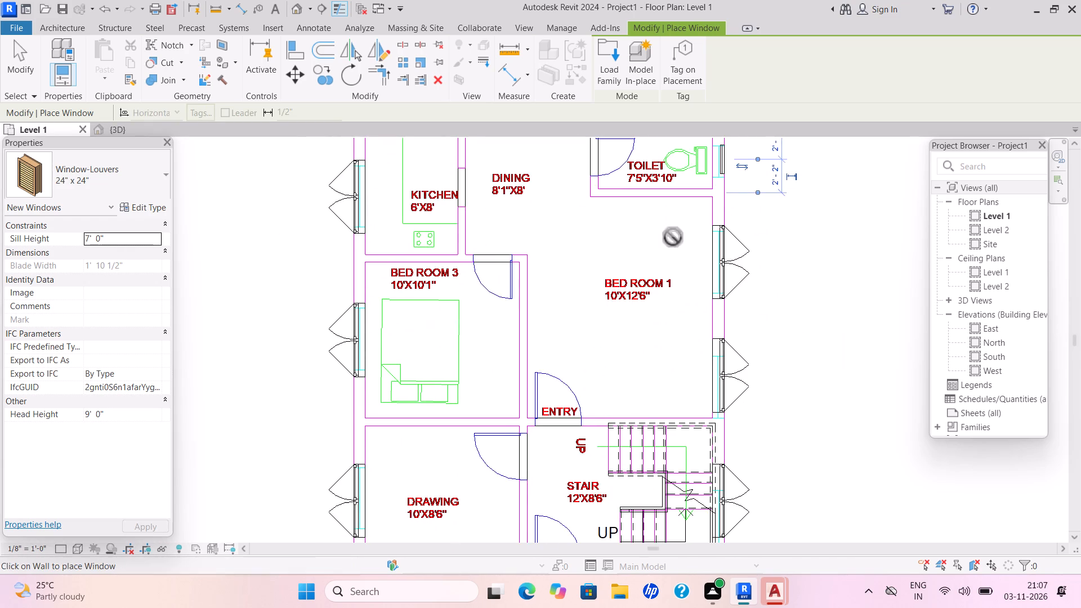
pyautogui.moveTo(696, 325); pyautogui.dragTo(707, 236, button='middle')
pyautogui.moveTo(711, 285); pyautogui.dragTo(657, 486, button='middle')
pyautogui.scroll(-1, 678, 410)
pyautogui.moveTo(677, 417); pyautogui.dragTo(667, 490, button='middle')
pyautogui.scroll(1, 674, 428)
pyautogui.scroll(-1, 673, 431)
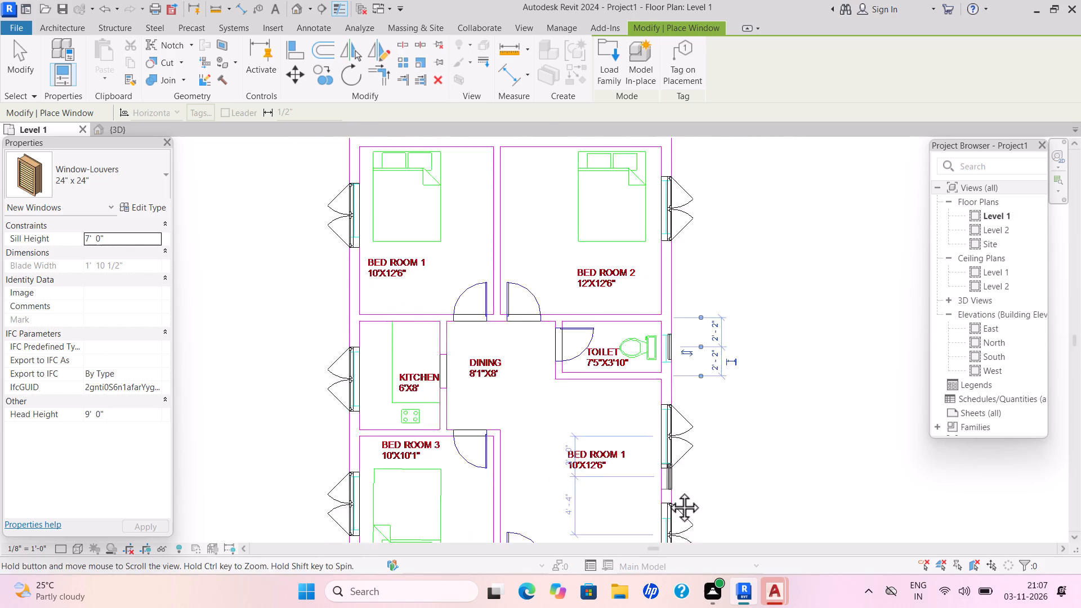
pyautogui.scroll(-1, 667, 490)
pyautogui.moveTo(667, 490); pyautogui.dragTo(668, 495, button='middle')
pyautogui.scroll(1, 667, 494)
pyautogui.scroll(-1, 667, 495)
pyautogui.press('Escape')
pyautogui.press('Escape')
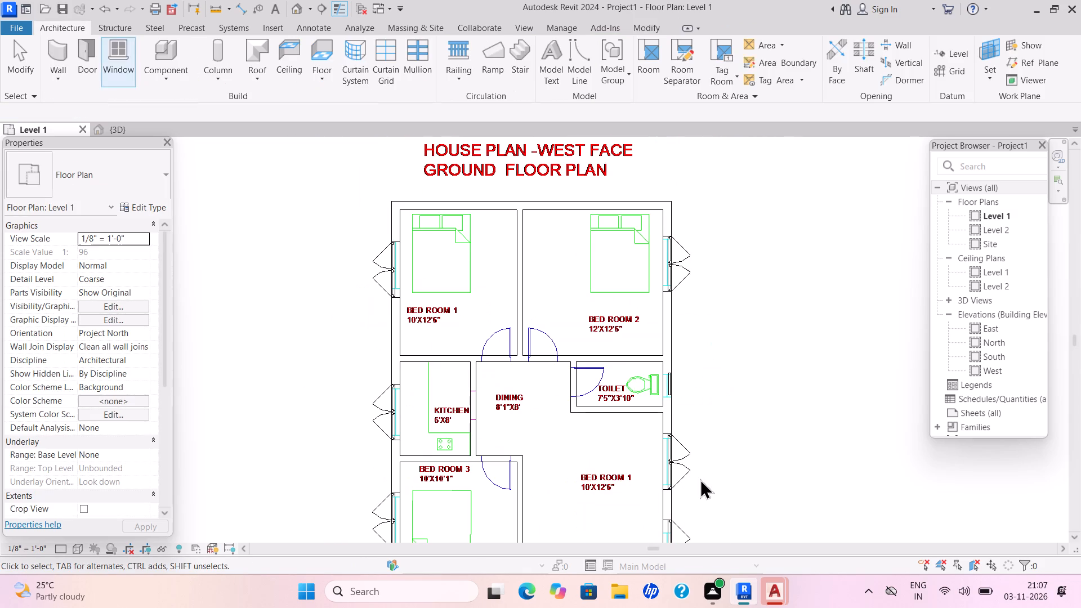
pyautogui.press('Escape')
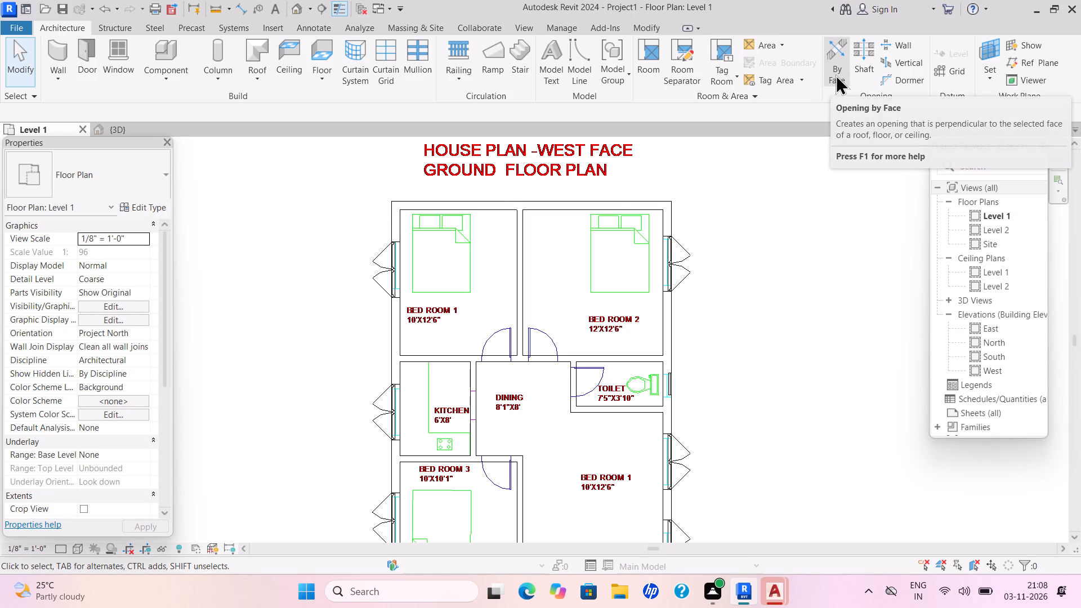
# Place 36" x 84" Single-Flush doors from Dining into Bed Room 1 and Bed Room 2, with swings matching the plan's door arcs.
pyautogui.scroll(-2, 836, 71)
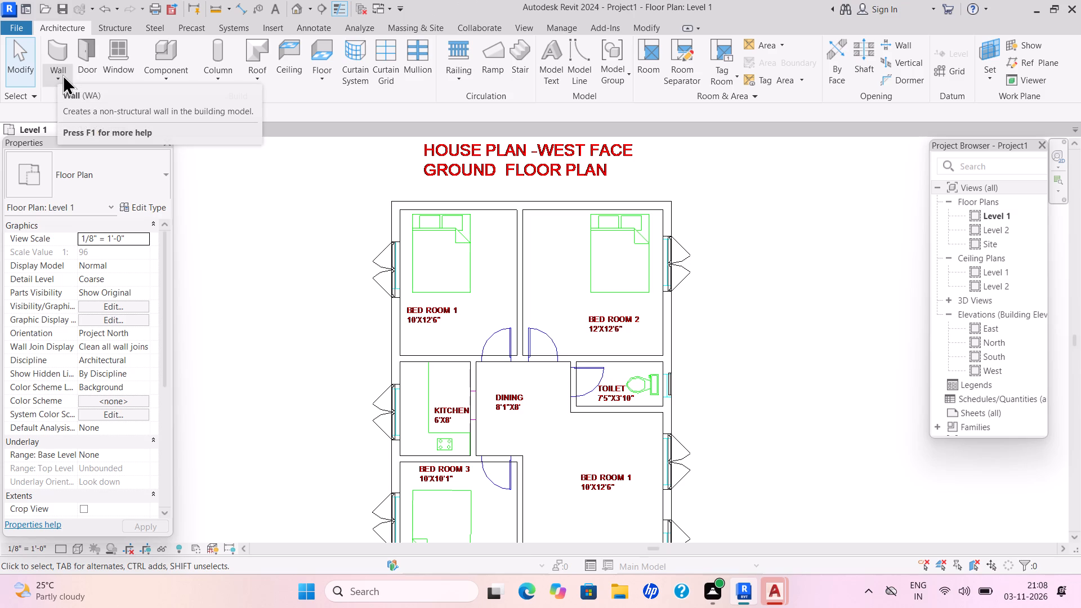
pyautogui.click(93, 69)
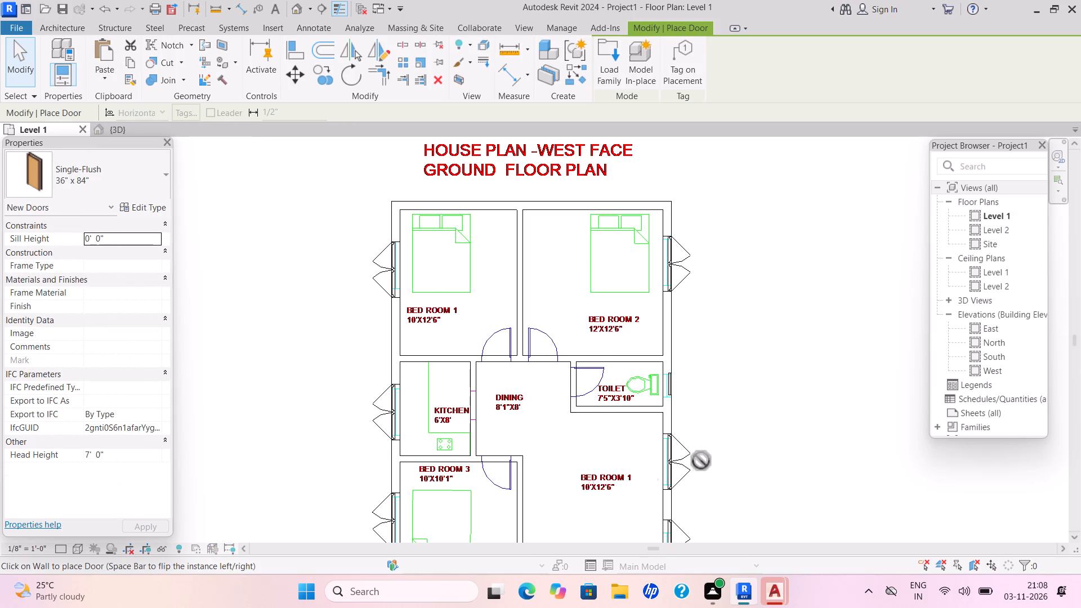
pyautogui.press('space')
pyautogui.click(541, 354)
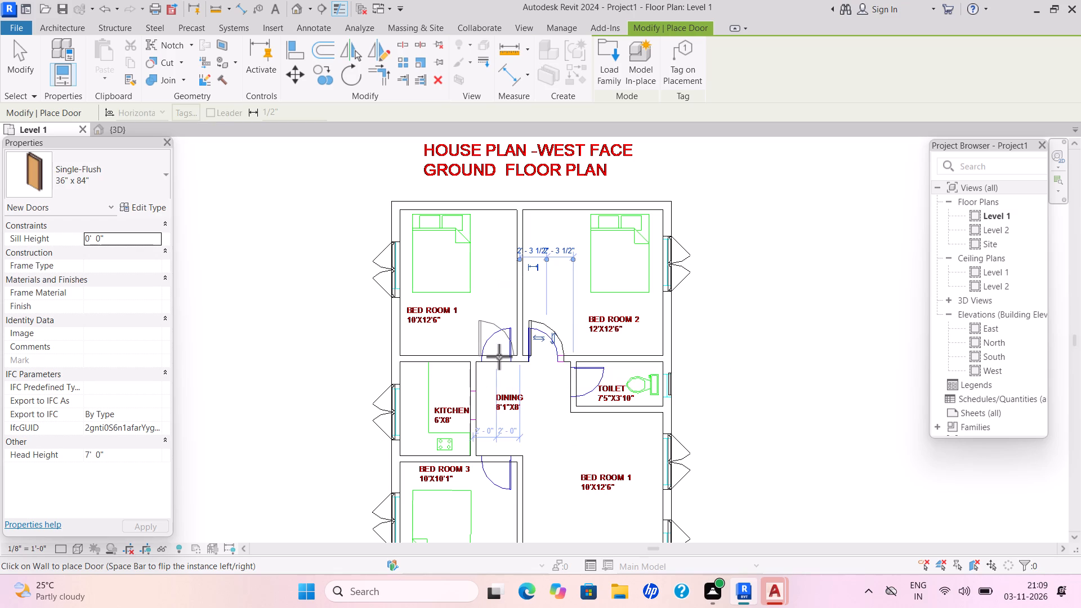
pyautogui.press('space')
pyautogui.click(499, 356)
# Place a 36" x 84" Single-Flush door between Dining and Bed Room 3, with its swing following the plan's door arc.
pyautogui.scroll(4, 557, 363)
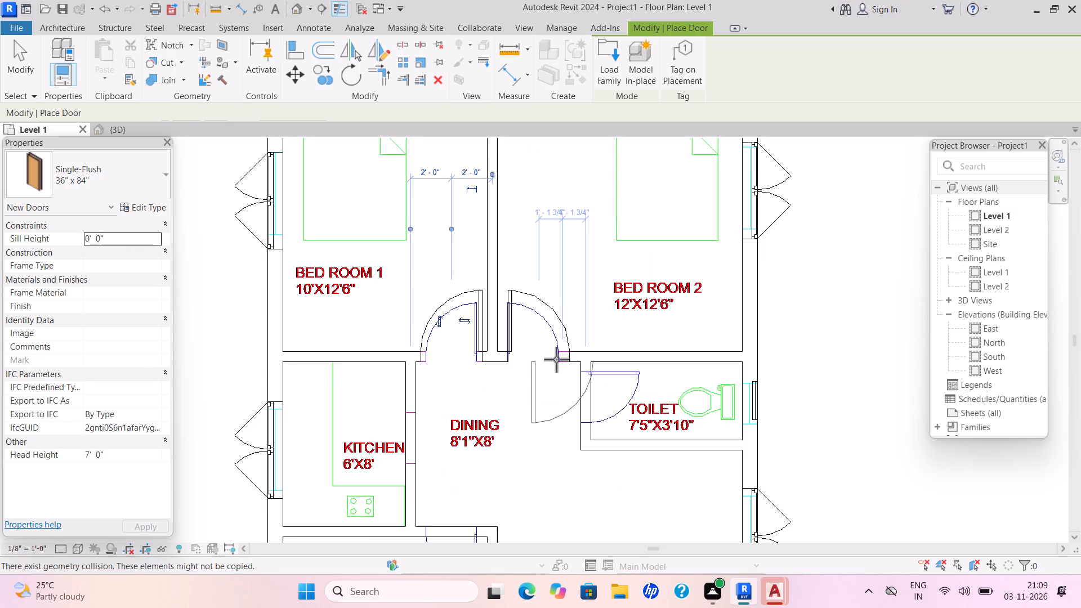
pyautogui.scroll(-3, 556, 359)
pyautogui.moveTo(556, 351); pyautogui.dragTo(562, 193, button='middle')
pyautogui.scroll(1, 571, 234)
pyautogui.scroll(-1, 570, 229)
pyautogui.scroll(1, 562, 200)
pyautogui.scroll(-1, 562, 193)
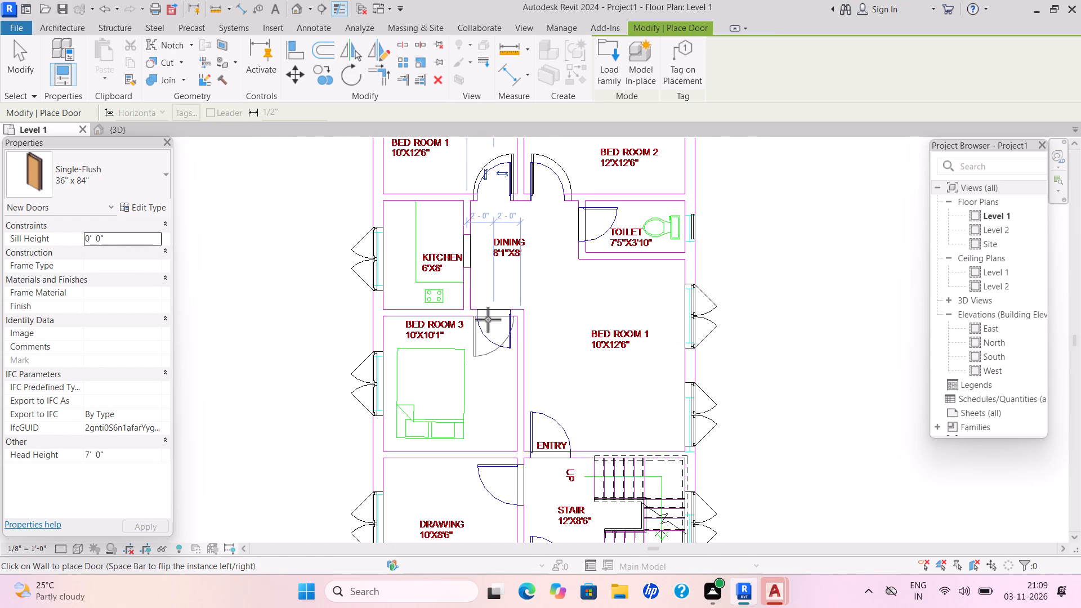
pyautogui.press('space')
pyautogui.click(488, 319)
# Place 36" x 84" Single-Flush doors at the Entry between Stair and Bed Room 1, at Drawing, and at the Stair's outer Entry, matching the plan's swings.
pyautogui.scroll(1, 543, 333)
pyautogui.moveTo(538, 311); pyautogui.dragTo(537, 281, button='middle')
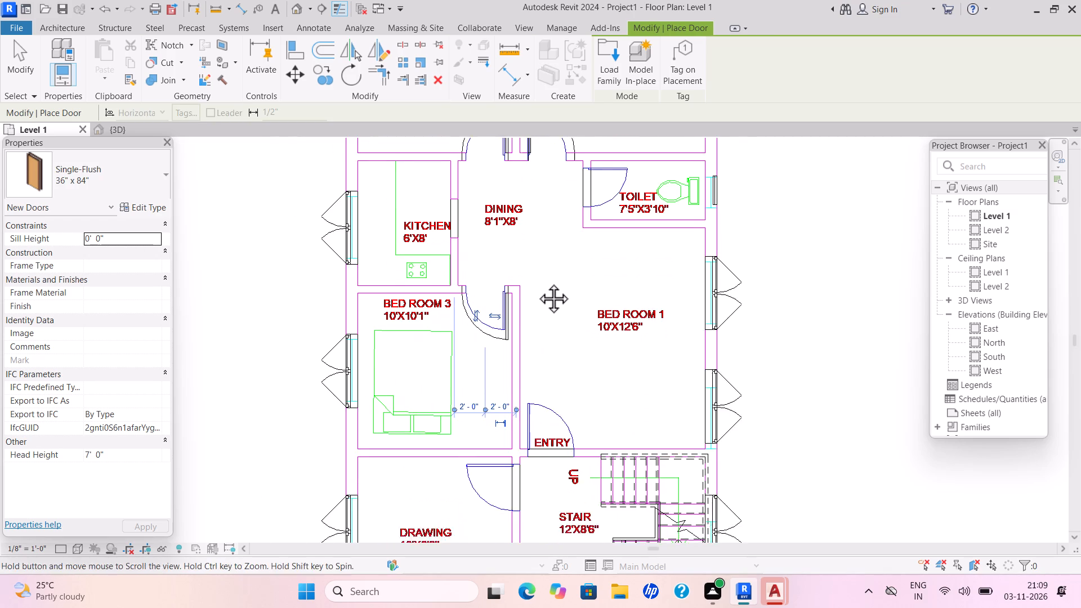
pyautogui.moveTo(537, 281); pyautogui.dragTo(540, 263, button='middle')
pyautogui.click(552, 421)
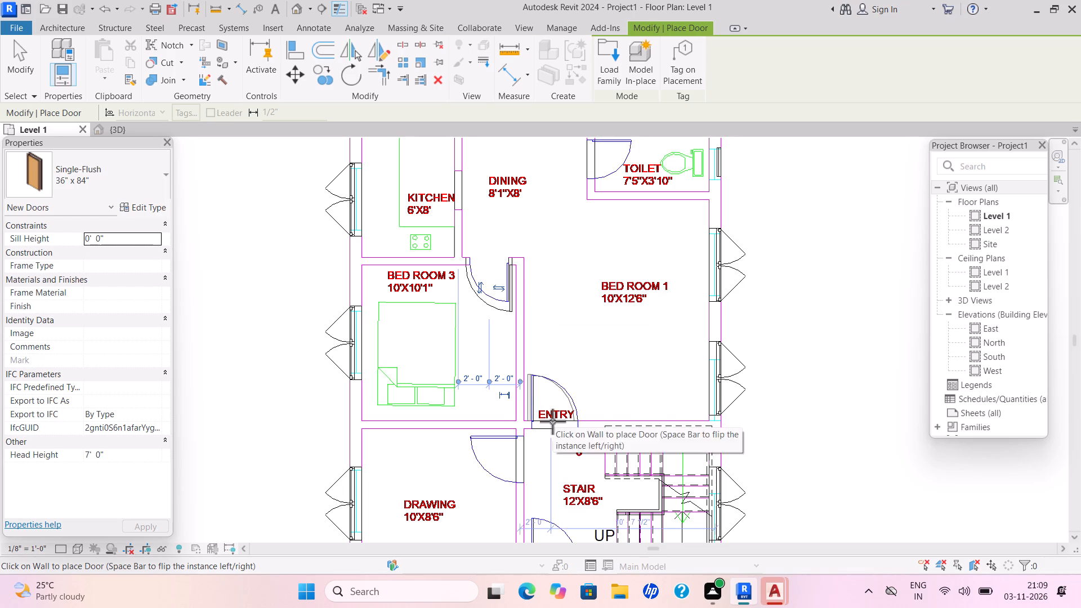
pyautogui.press('space')
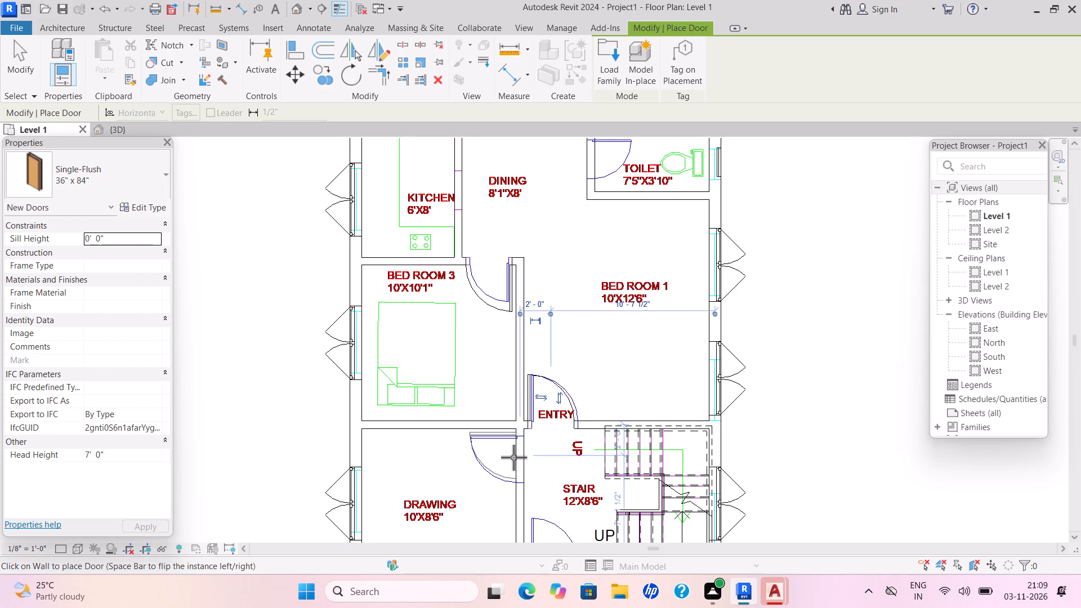
pyautogui.click(513, 457)
pyautogui.scroll(1, 550, 439)
pyautogui.moveTo(552, 402); pyautogui.dragTo(588, 213, button='middle')
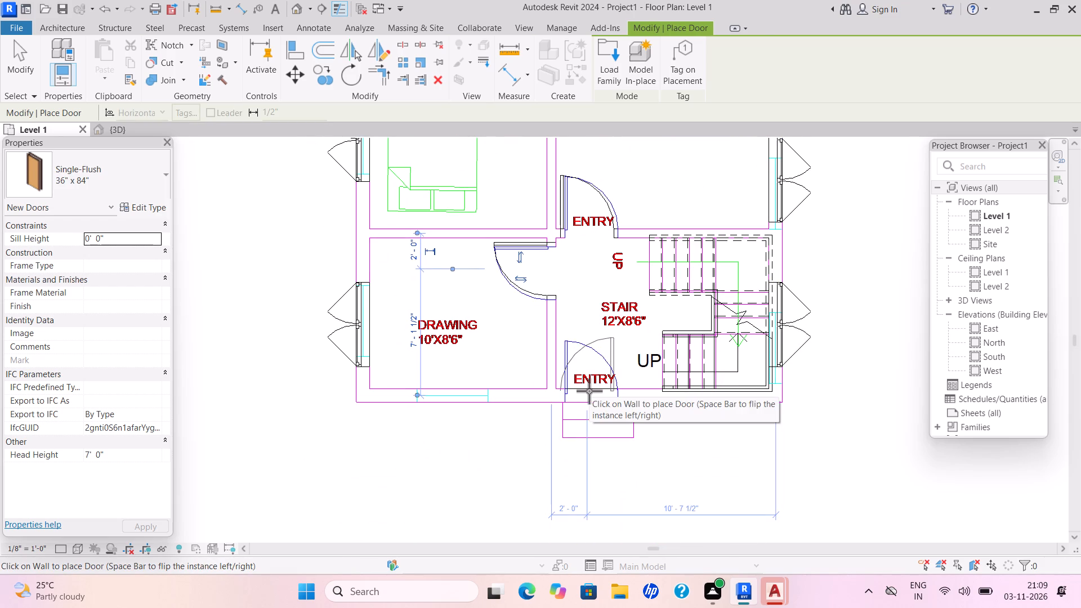
pyautogui.press('space')
pyautogui.click(589, 391)
# Place a 36" x 80" Single-Flush door on the Toilet's Dining-side wall, with its swing following the plan's door arc.
pyautogui.scroll(1, 649, 352)
pyautogui.moveTo(648, 352); pyautogui.dragTo(562, 491, button='middle')
pyautogui.scroll(-1, 647, 353)
pyautogui.scroll(1, 645, 362)
pyautogui.scroll(-1, 613, 415)
pyautogui.moveTo(575, 401); pyautogui.dragTo(526, 531, button='middle')
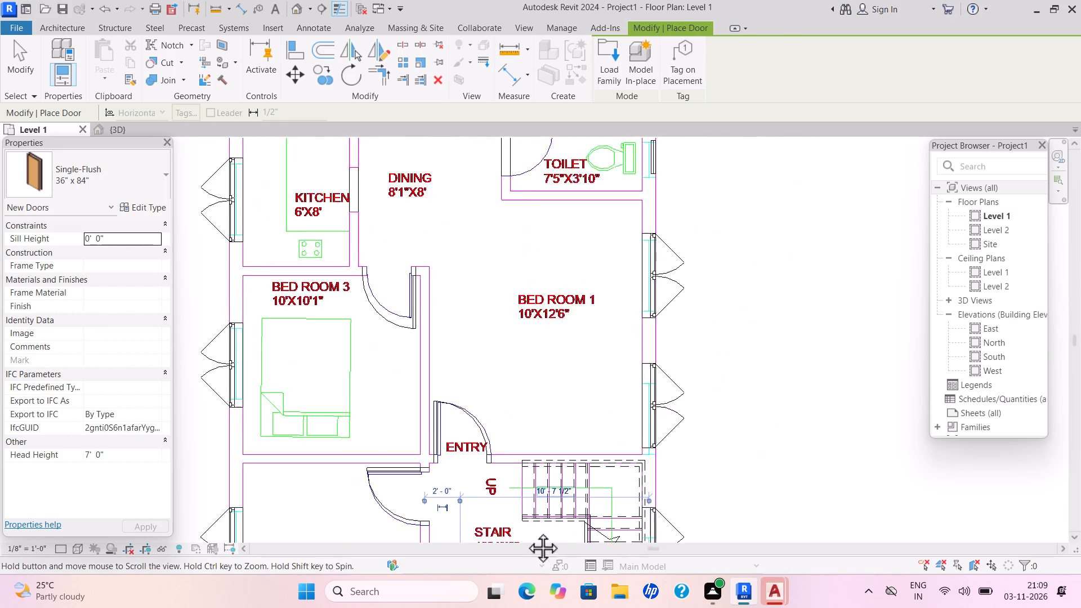
pyautogui.moveTo(526, 531); pyautogui.dragTo(528, 531, button='middle')
pyautogui.moveTo(577, 343); pyautogui.dragTo(525, 456, button='middle')
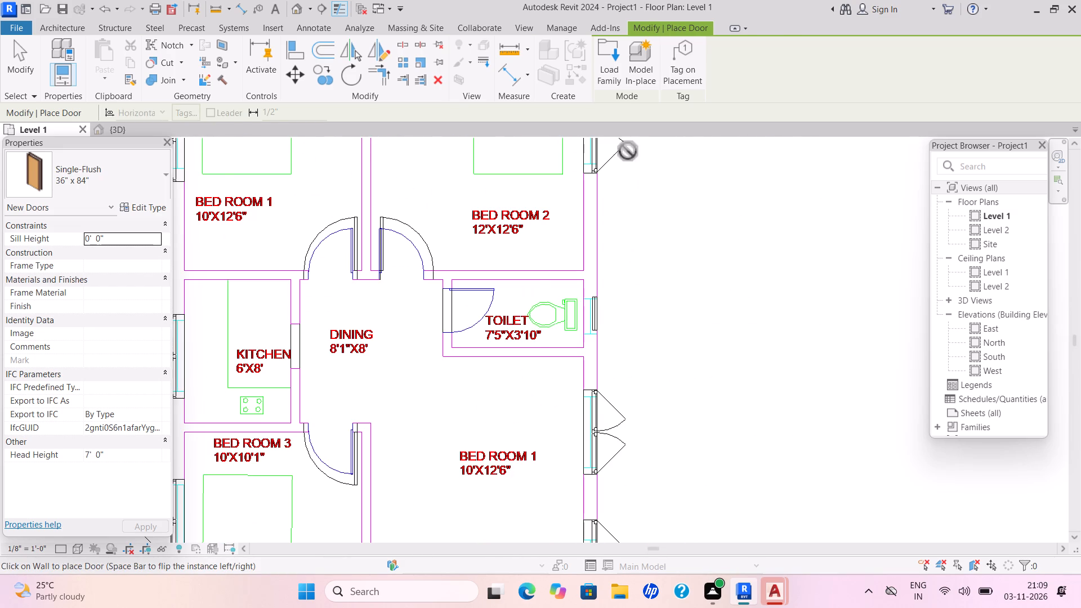
pyautogui.click(165, 180)
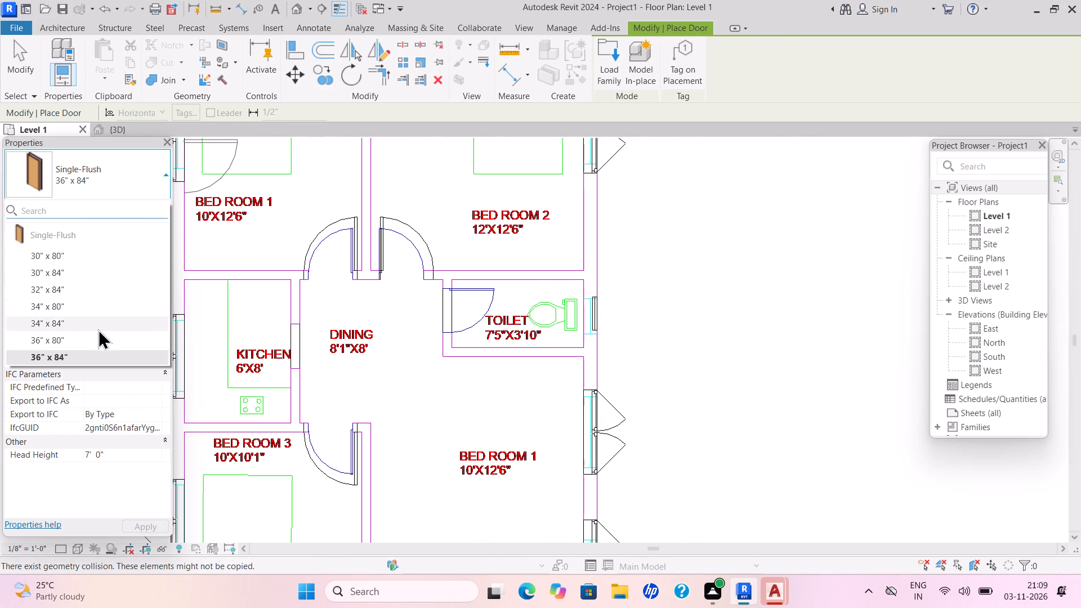
pyautogui.click(94, 336)
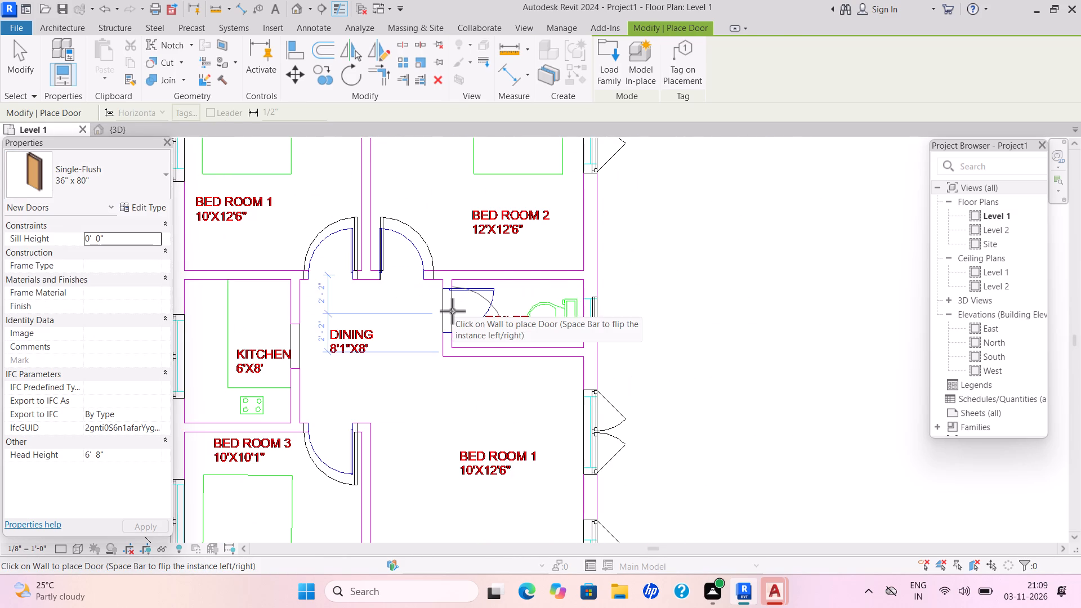
pyautogui.press('space')
pyautogui.click(451, 311)
pyautogui.press('Escape')
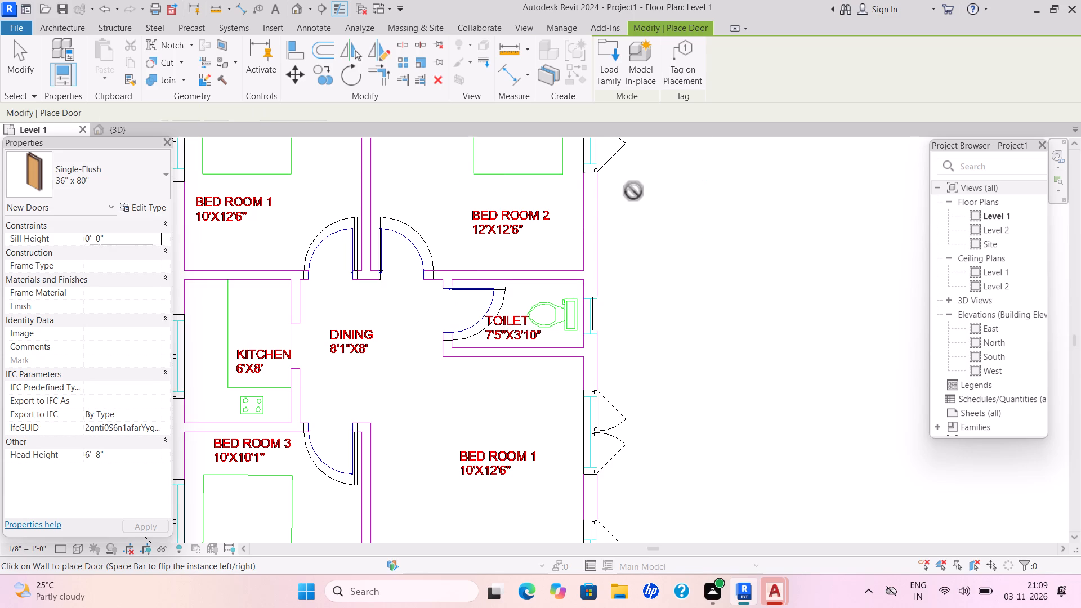
# Split the WALL 6" wall between Kitchen and Dining at a point within the plan's marked opening.
pyautogui.press('Escape')
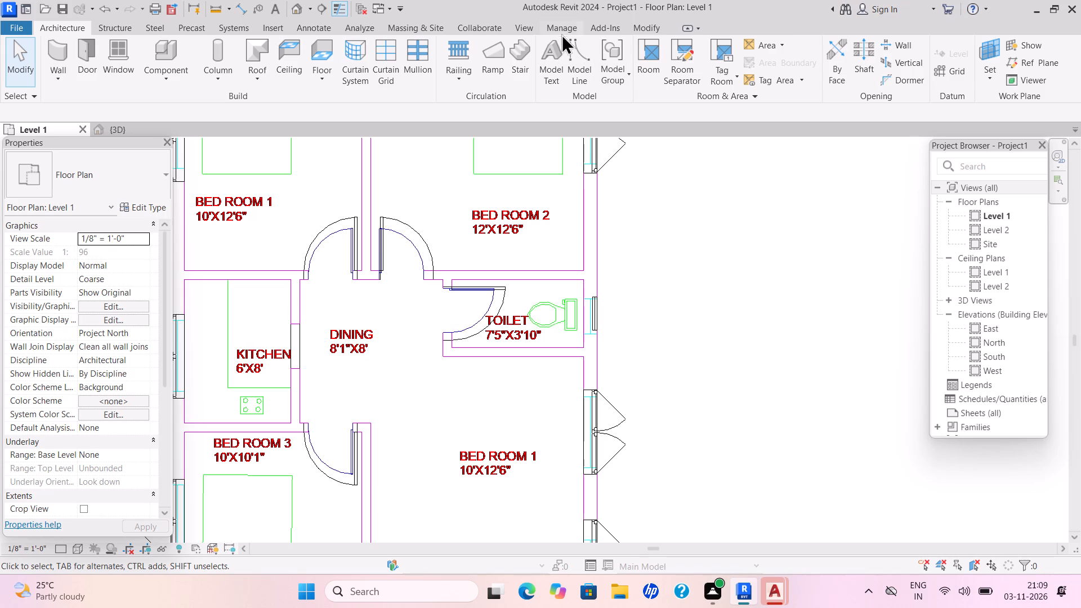
pyautogui.click(654, 19)
pyautogui.click(644, 25)
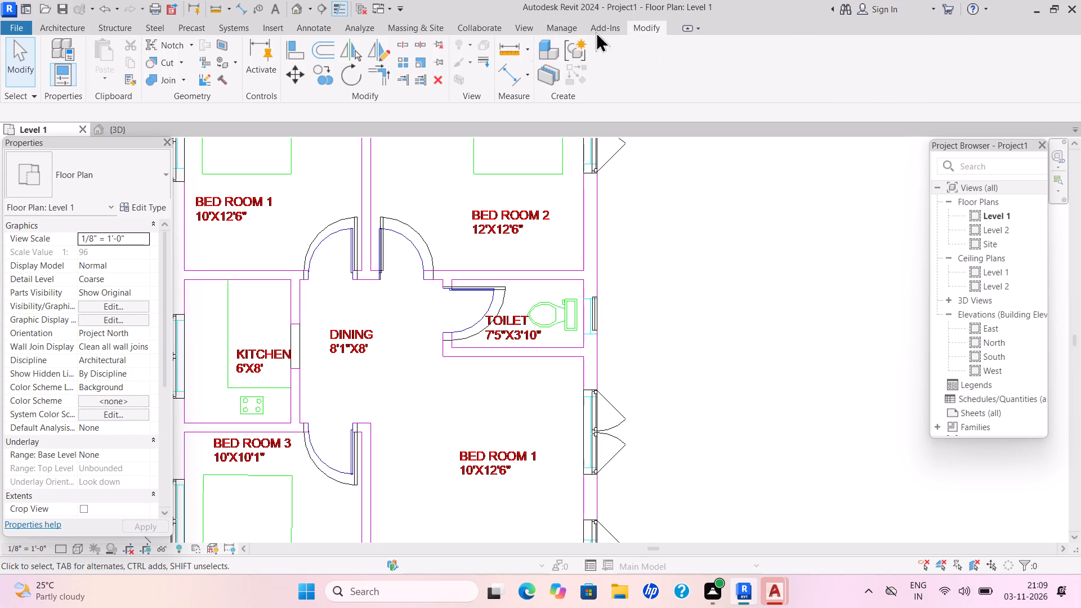
pyautogui.click(403, 48)
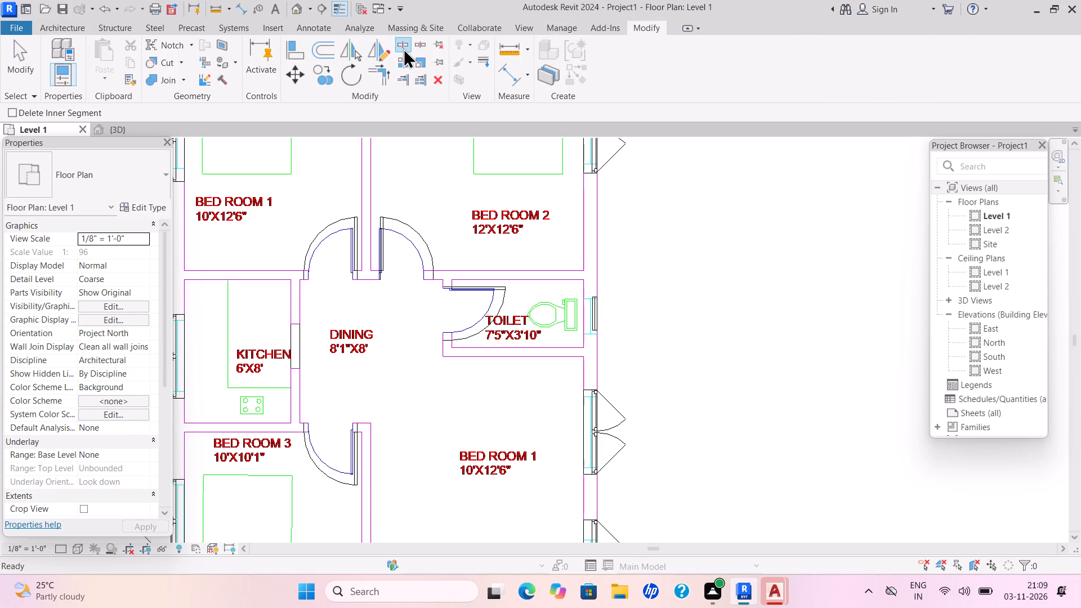
pyautogui.click(296, 347)
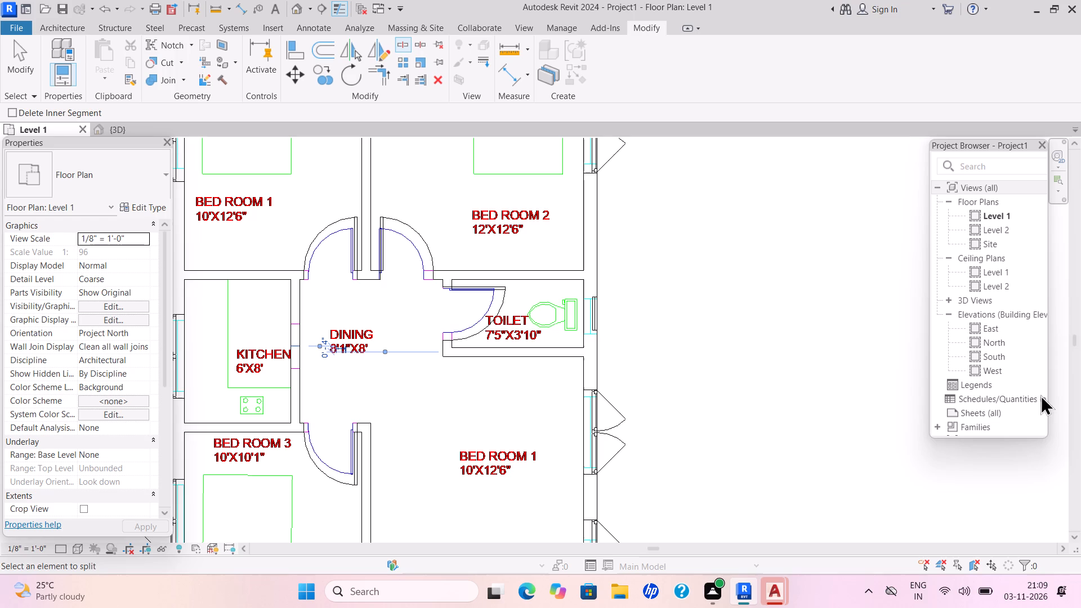
pyautogui.press('Escape')
pyautogui.press('Escape')
pyautogui.press('Escape')
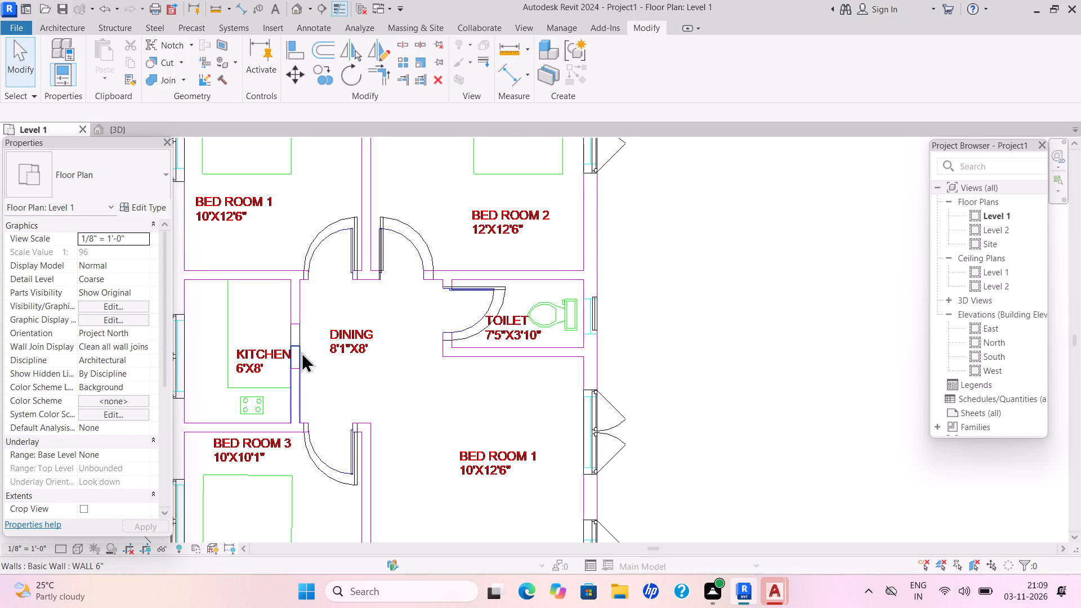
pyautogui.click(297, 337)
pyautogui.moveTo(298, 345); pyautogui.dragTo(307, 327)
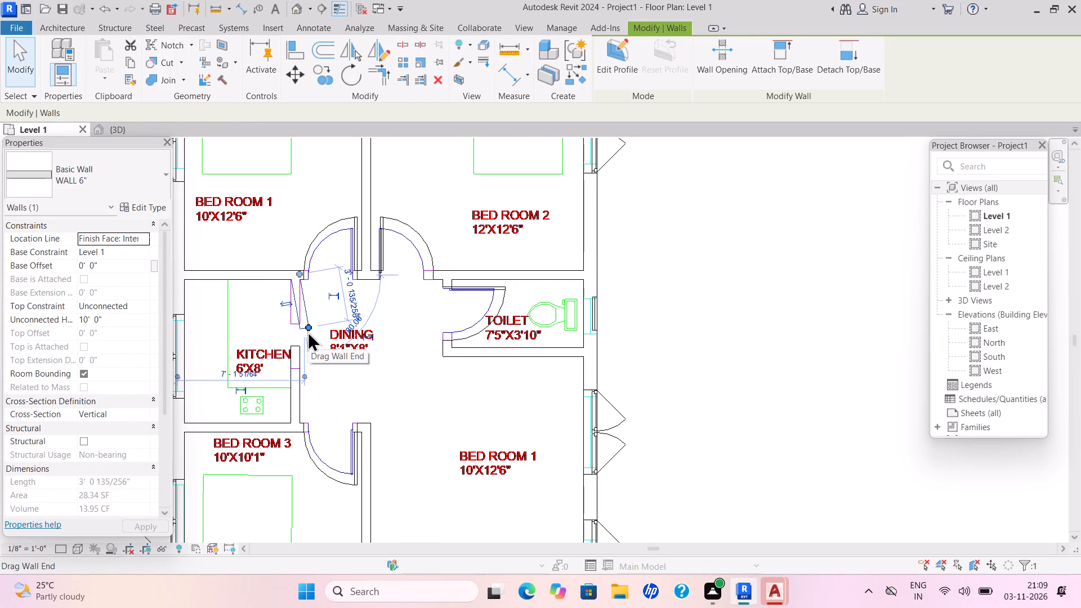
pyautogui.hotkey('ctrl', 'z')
# Pull the facing ends of the two split Kitchen–Dining wall segments back to the plan's opening edges, leaving a clear opening between them.
pyautogui.click(297, 336)
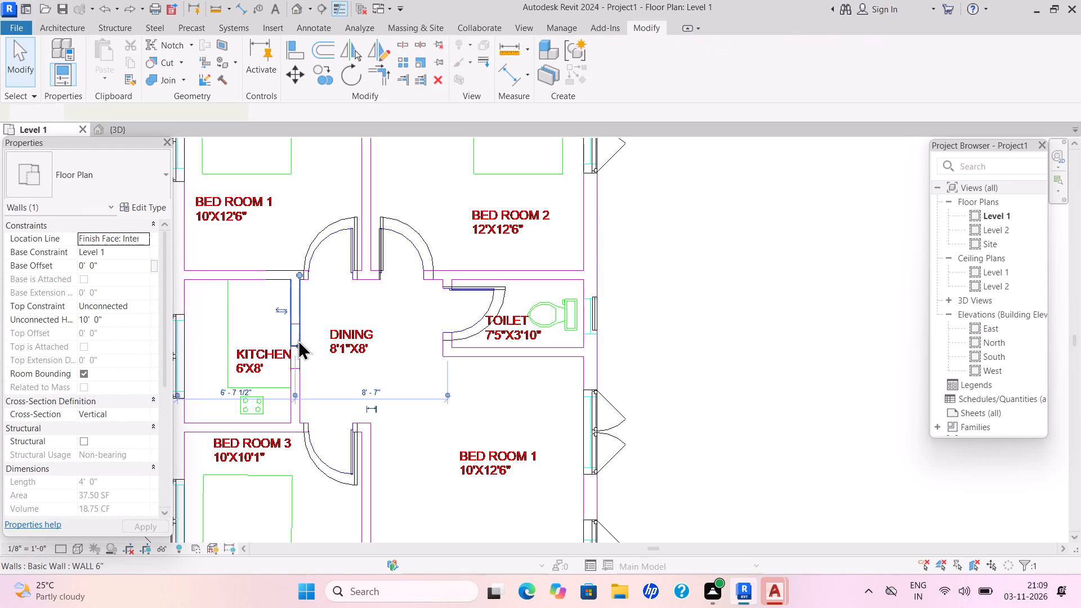
pyautogui.moveTo(301, 346); pyautogui.dragTo(300, 327)
pyautogui.click(328, 329)
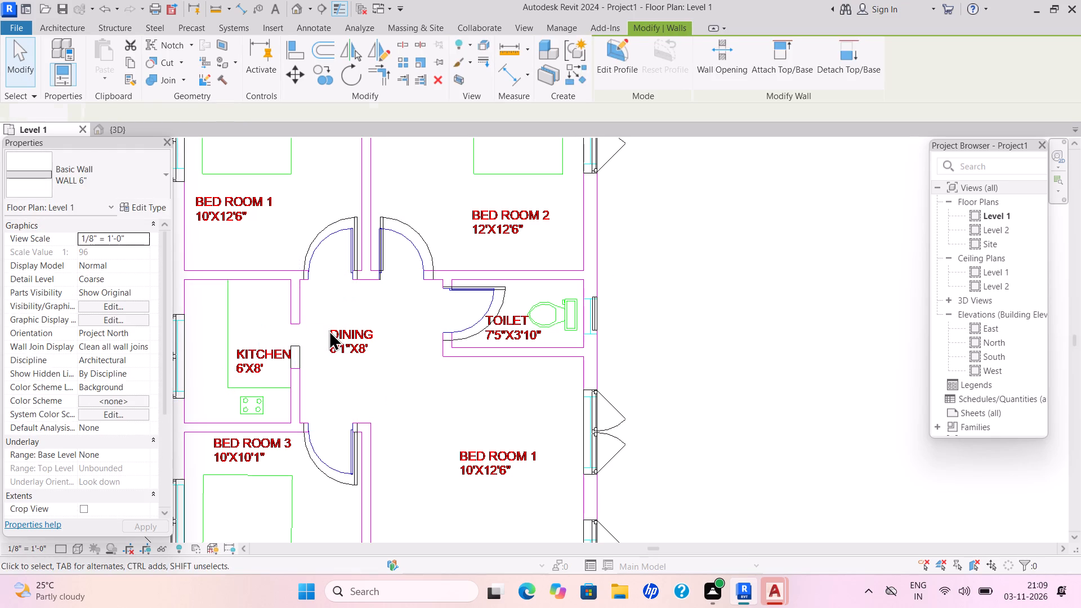
pyautogui.click(293, 352)
pyautogui.moveTo(299, 346); pyautogui.dragTo(298, 370)
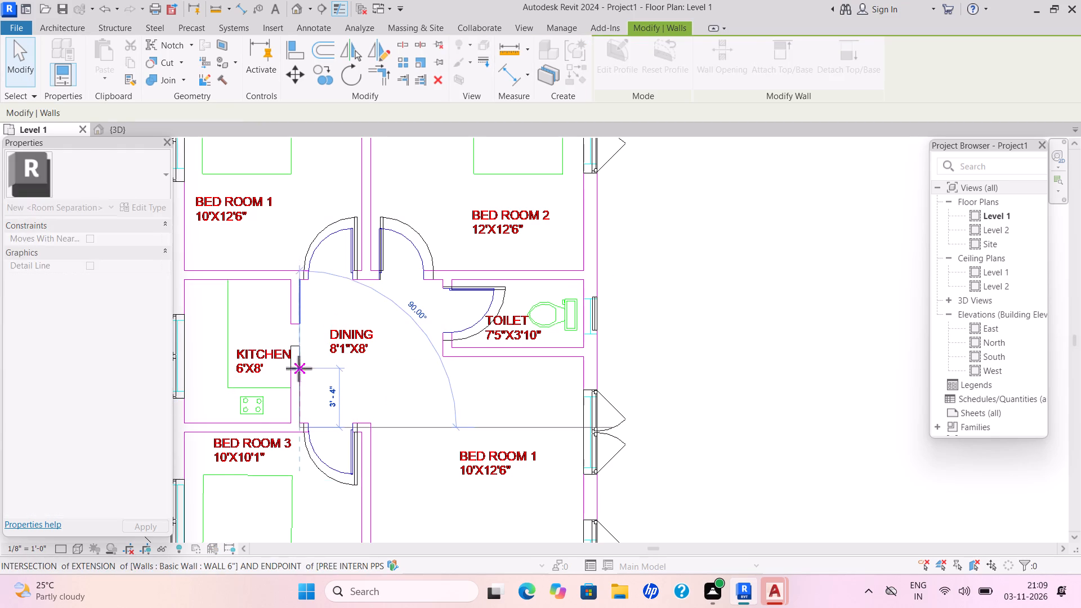
pyautogui.click(364, 359)
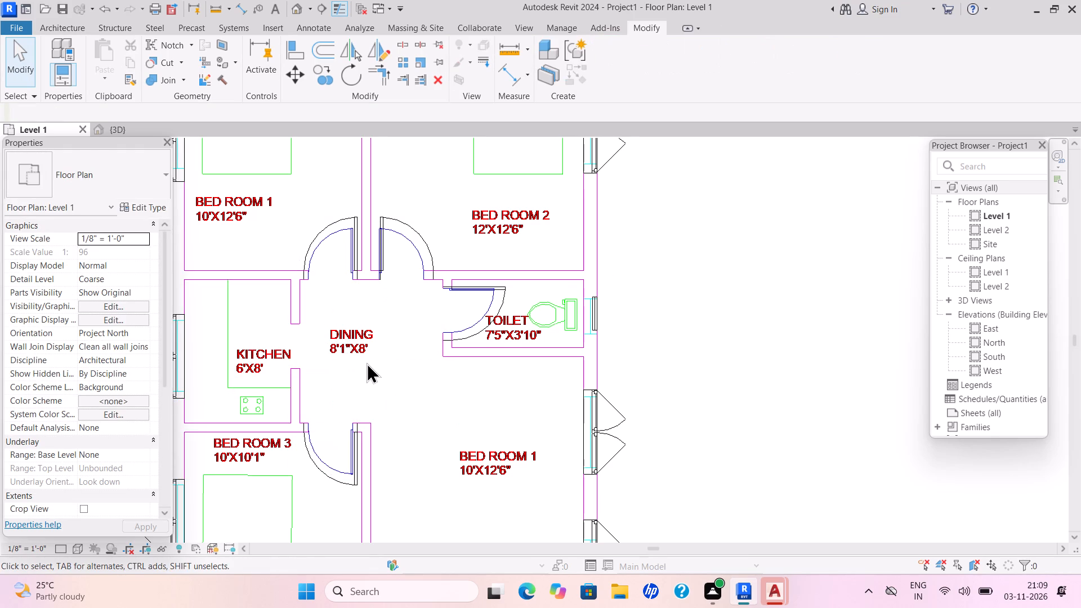
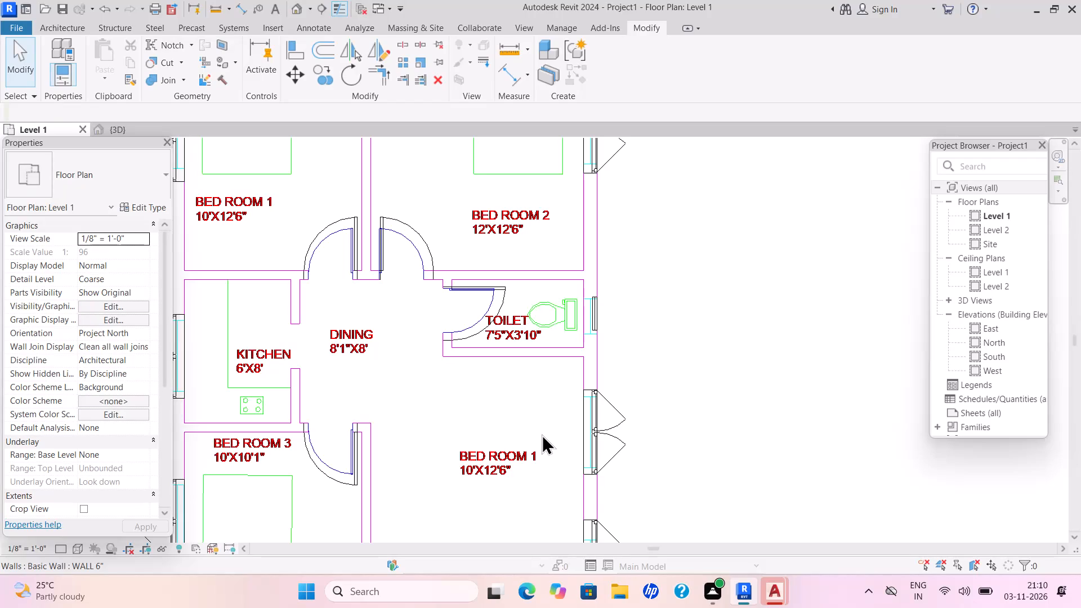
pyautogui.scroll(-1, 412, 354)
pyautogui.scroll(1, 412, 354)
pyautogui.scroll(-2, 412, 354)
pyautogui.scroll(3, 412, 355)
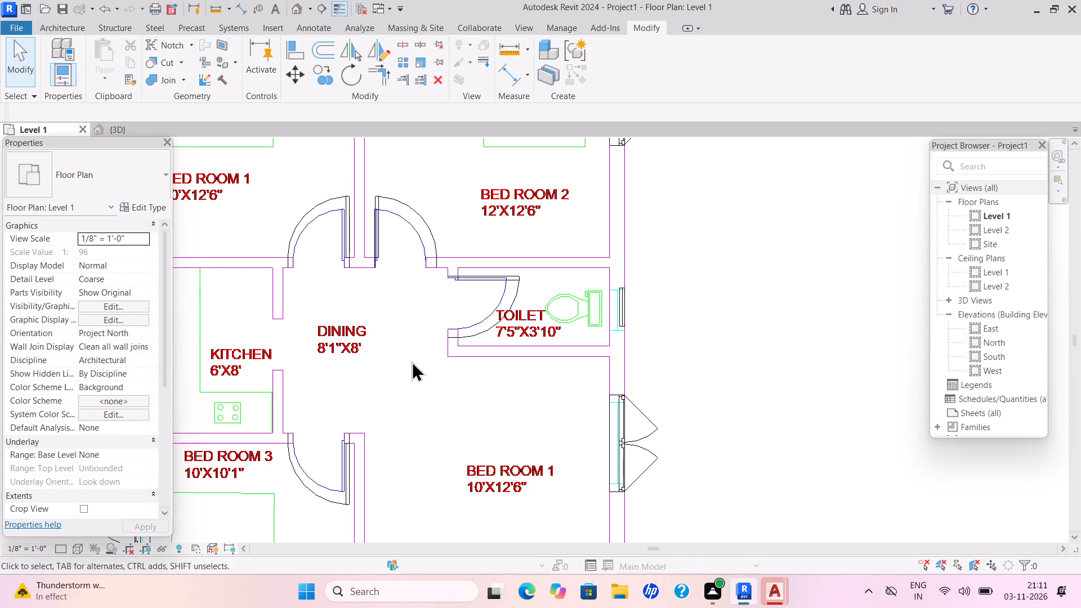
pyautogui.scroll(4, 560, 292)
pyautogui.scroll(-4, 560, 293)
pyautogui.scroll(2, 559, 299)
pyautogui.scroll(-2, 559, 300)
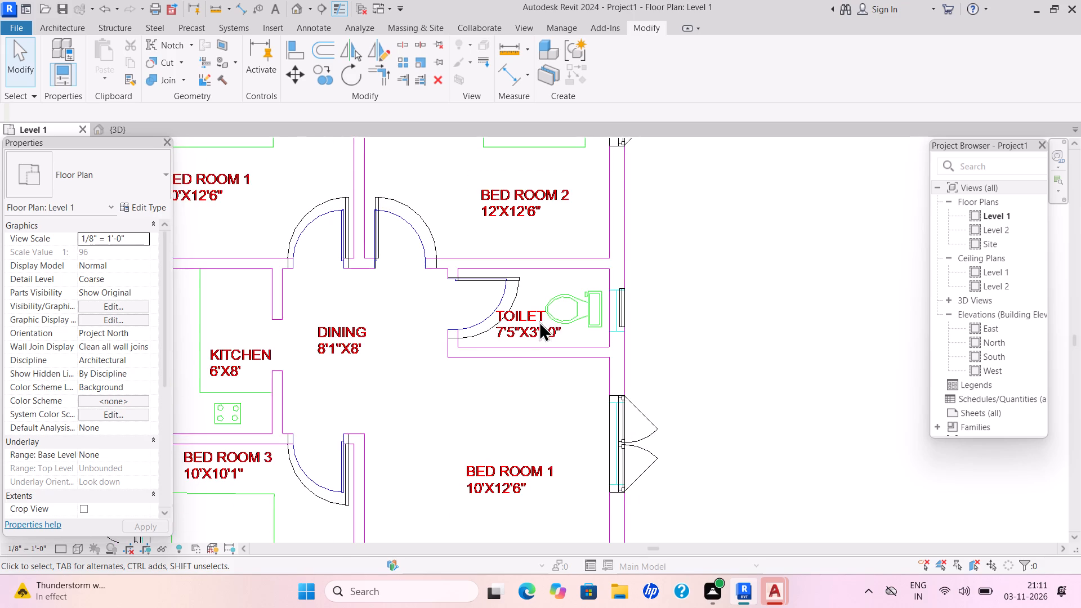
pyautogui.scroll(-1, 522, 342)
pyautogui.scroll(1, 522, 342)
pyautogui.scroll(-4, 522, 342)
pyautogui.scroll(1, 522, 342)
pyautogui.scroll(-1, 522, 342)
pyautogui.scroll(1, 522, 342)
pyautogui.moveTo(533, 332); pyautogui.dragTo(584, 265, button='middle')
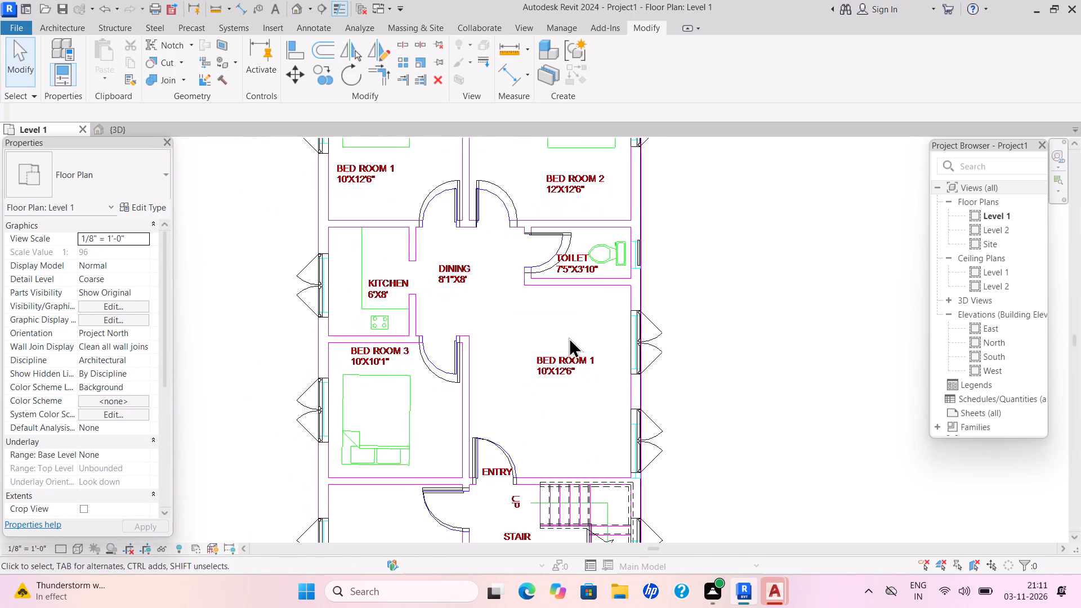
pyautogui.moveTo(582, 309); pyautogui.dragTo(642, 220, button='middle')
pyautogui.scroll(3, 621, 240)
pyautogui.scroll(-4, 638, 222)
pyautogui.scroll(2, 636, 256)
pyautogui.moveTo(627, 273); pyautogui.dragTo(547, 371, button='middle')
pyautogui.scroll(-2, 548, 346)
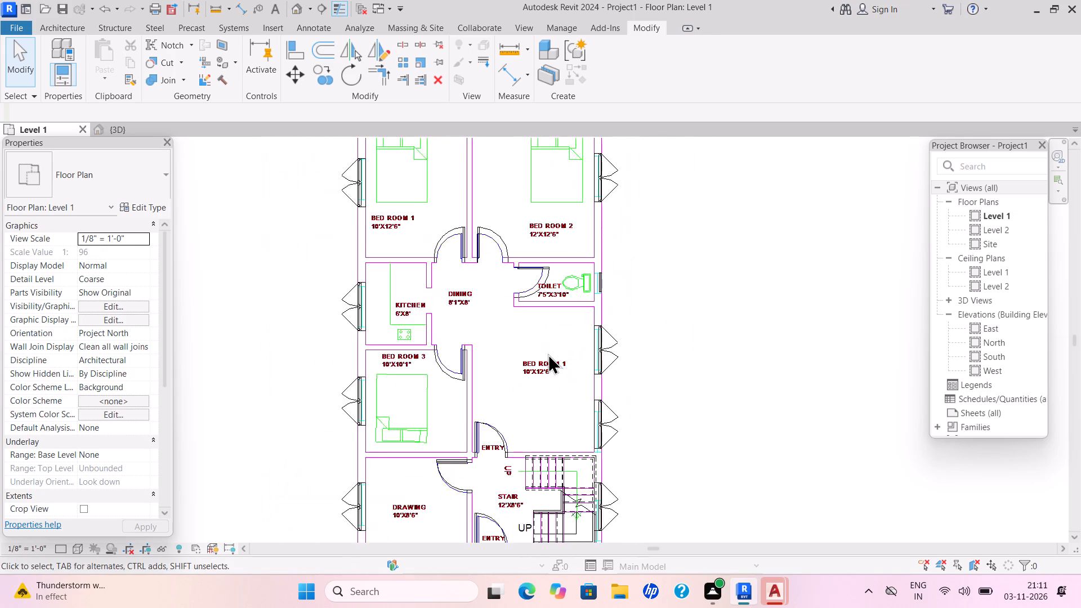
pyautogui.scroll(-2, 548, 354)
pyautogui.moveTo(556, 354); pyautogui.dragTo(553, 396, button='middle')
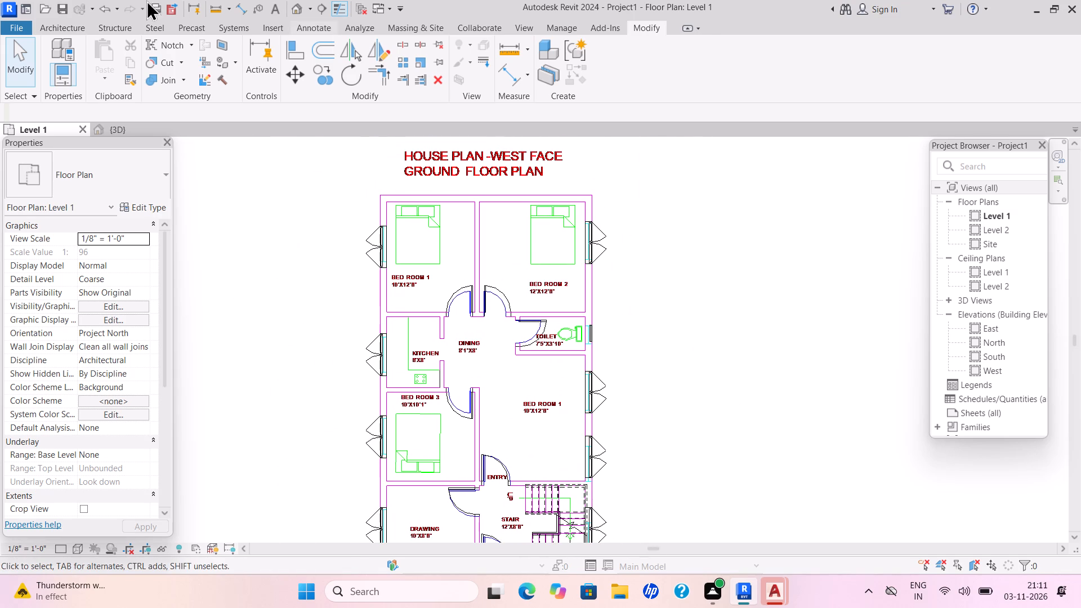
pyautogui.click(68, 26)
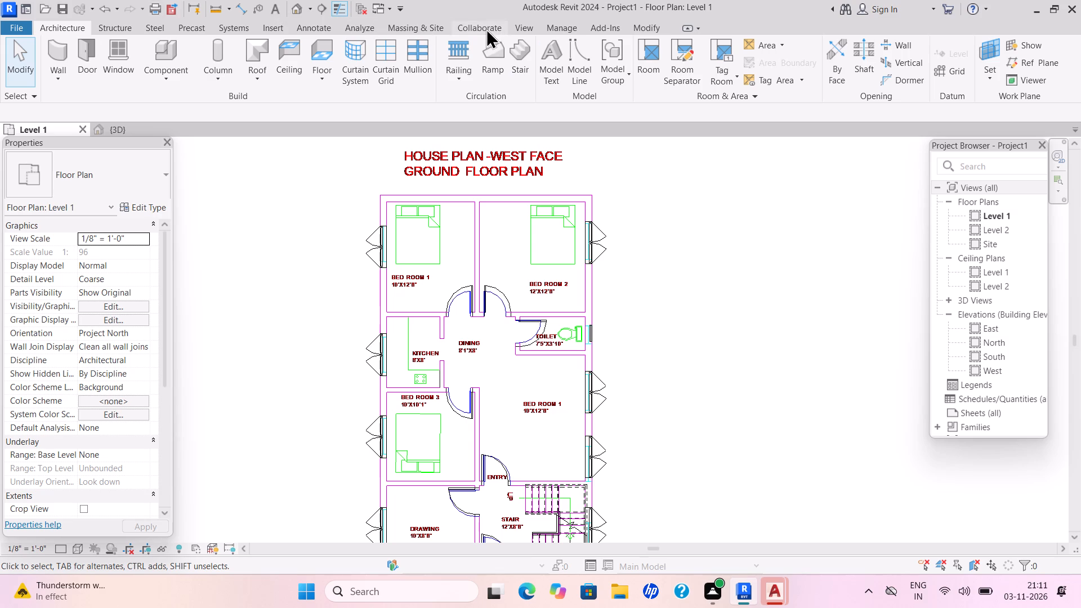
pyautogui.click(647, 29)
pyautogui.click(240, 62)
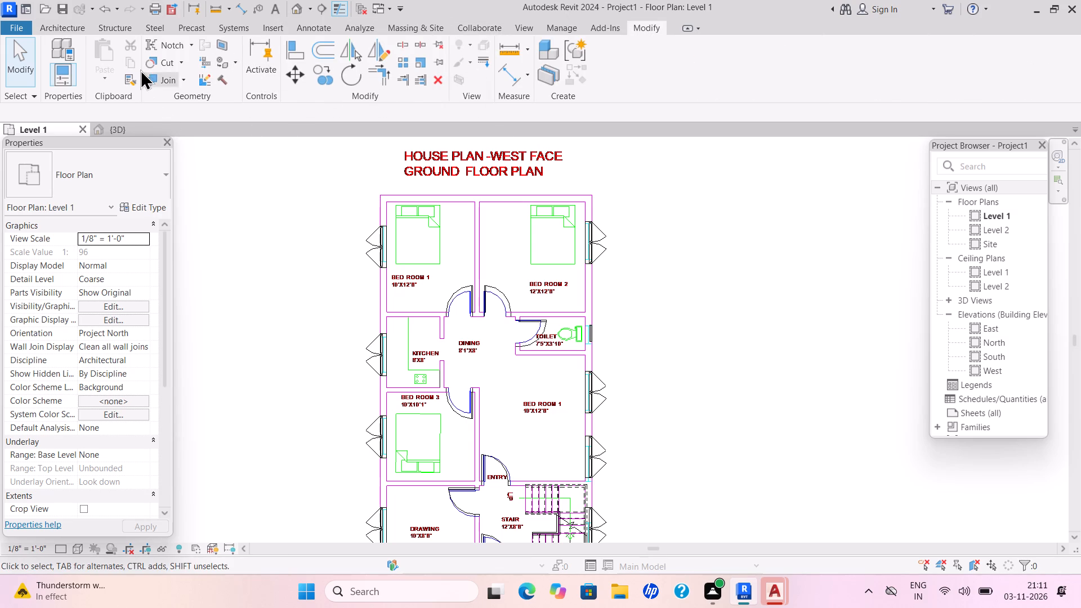
# Load the Bed_17739 component family from the beds folder inside the SHUBHAM CITY library in Documents.
pyautogui.click(70, 28)
pyautogui.click(159, 79)
pyautogui.click(189, 105)
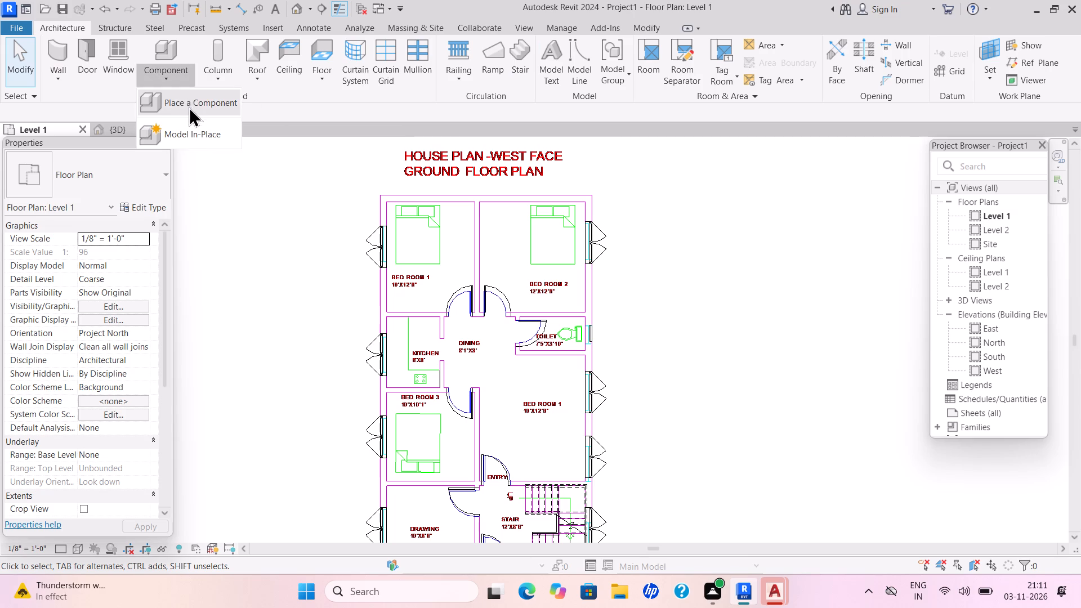
pyautogui.doubleClick(604, 68)
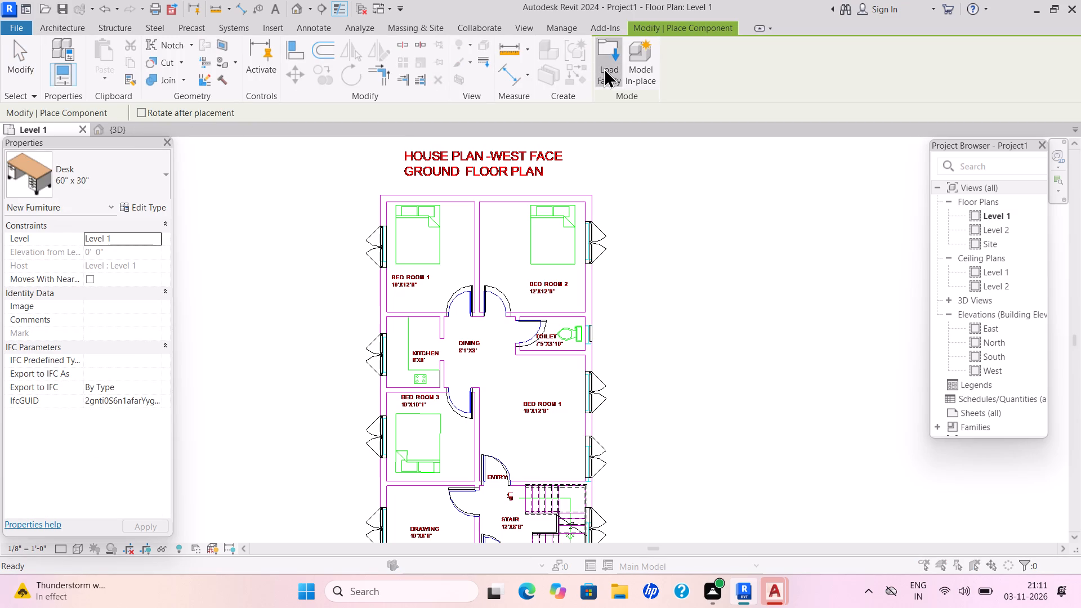
pyautogui.doubleClick(324, 216)
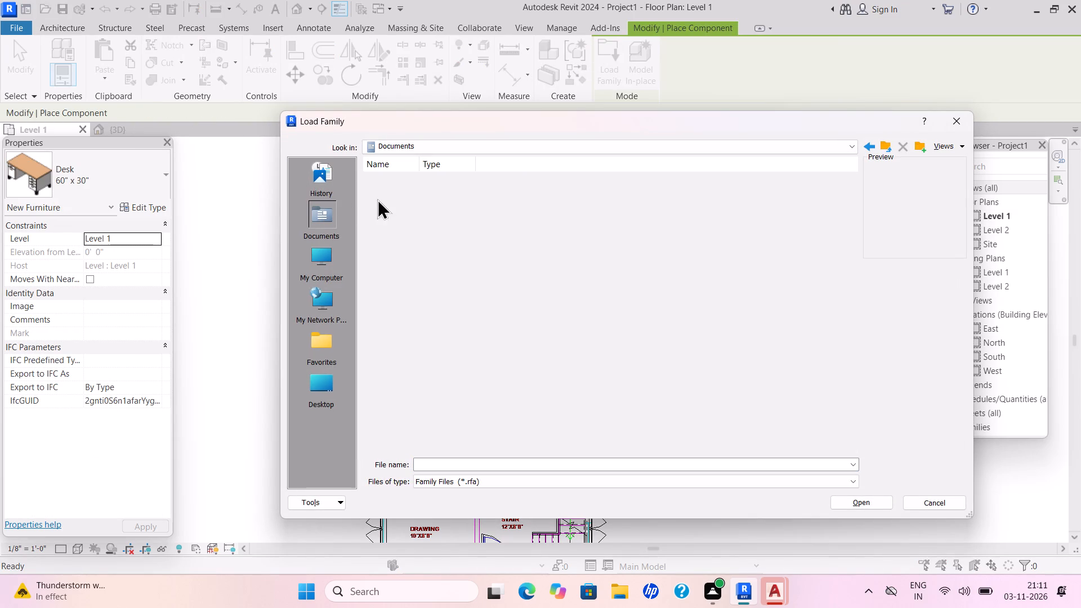
pyautogui.doubleClick(712, 188)
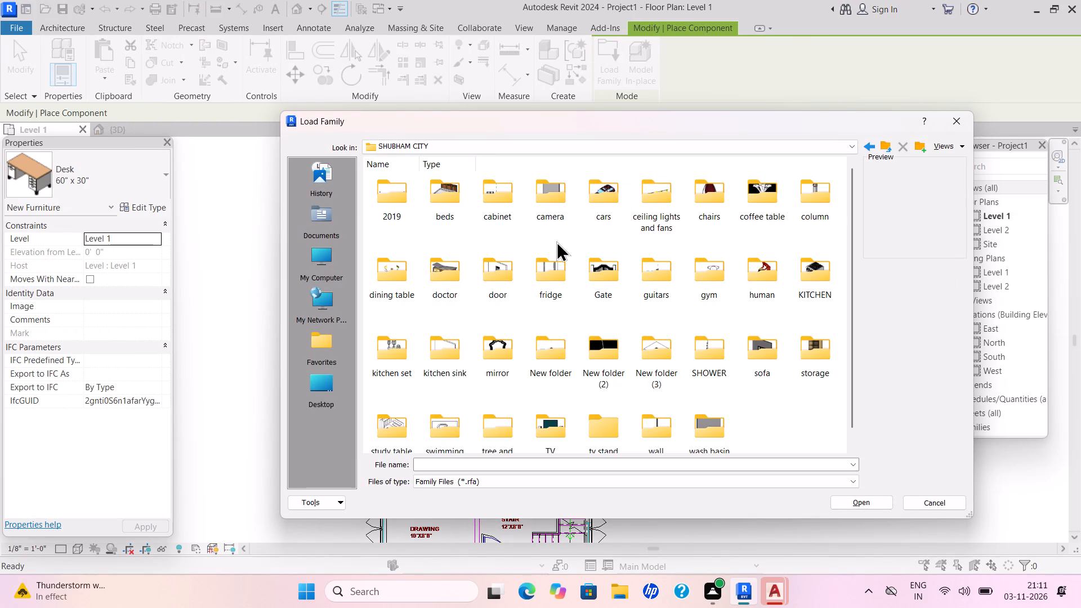
pyautogui.scroll(1, 551, 244)
pyautogui.scroll(-1, 551, 245)
pyautogui.scroll(4, 551, 245)
pyautogui.scroll(-1, 550, 245)
pyautogui.scroll(1, 549, 246)
pyautogui.scroll(-1, 548, 247)
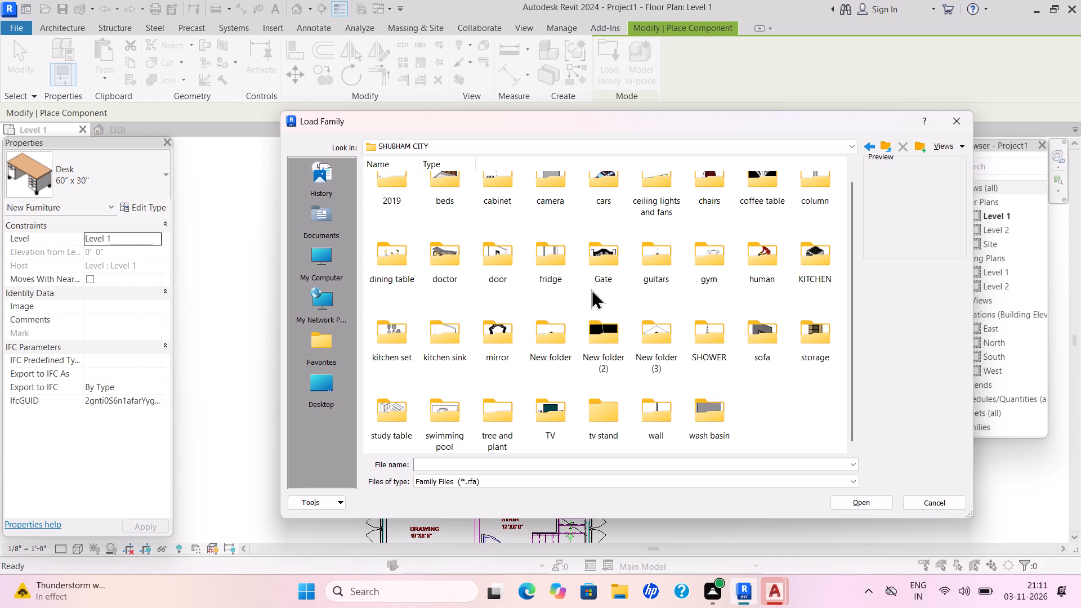
pyautogui.doubleClick(439, 186)
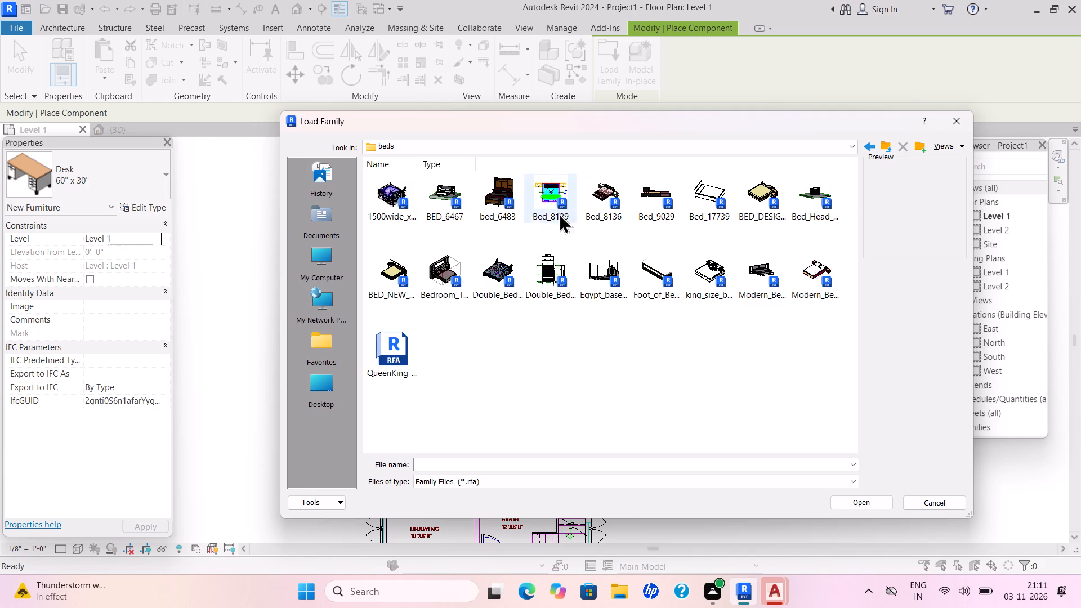
pyautogui.doubleClick(708, 222)
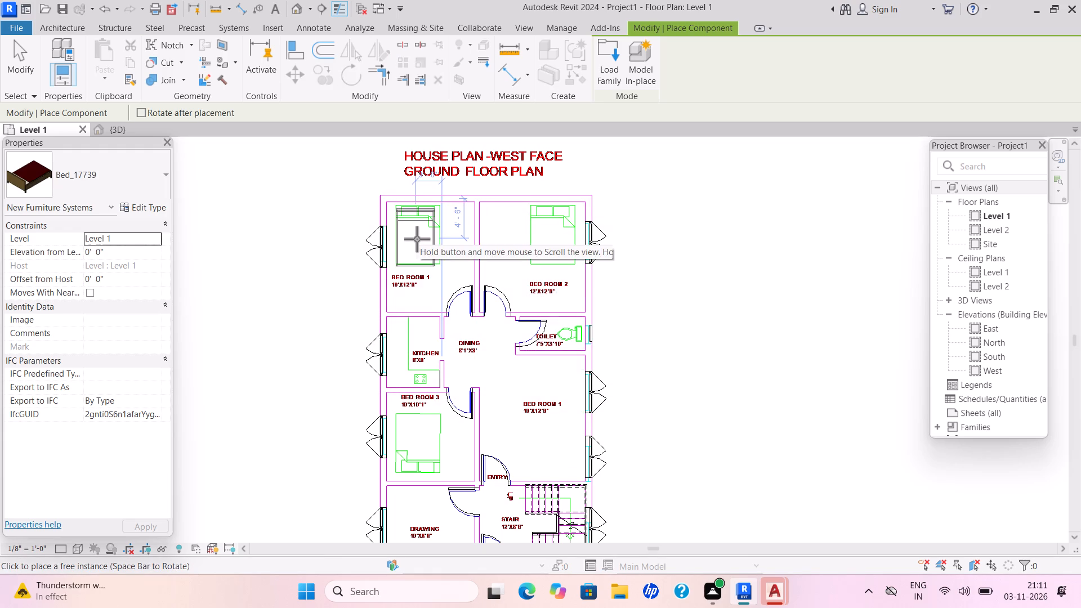
# Place a Bed_17739 over the plan's bed symbol in Bed Room 1 beside Bed Room 2, and another in Bed Room 2.
pyautogui.click(417, 239)
pyautogui.click(556, 233)
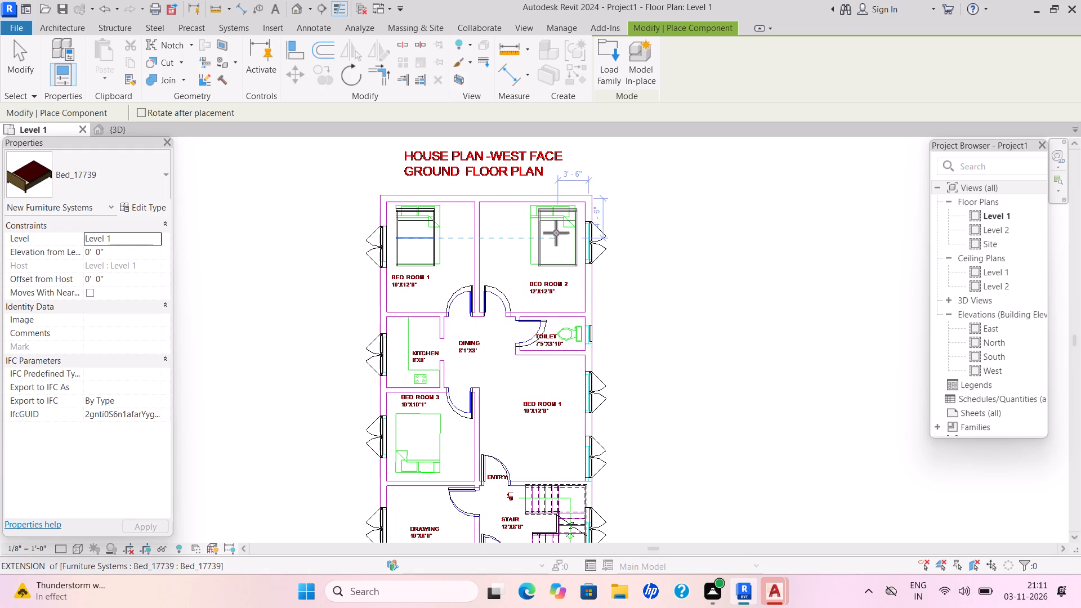
# Place a Bed_17739 in Bed Room 3 over the plan's bed symbol, rotated so its head faces the Drawing-side wall.
pyautogui.moveTo(559, 306); pyautogui.dragTo(577, 193, button='middle')
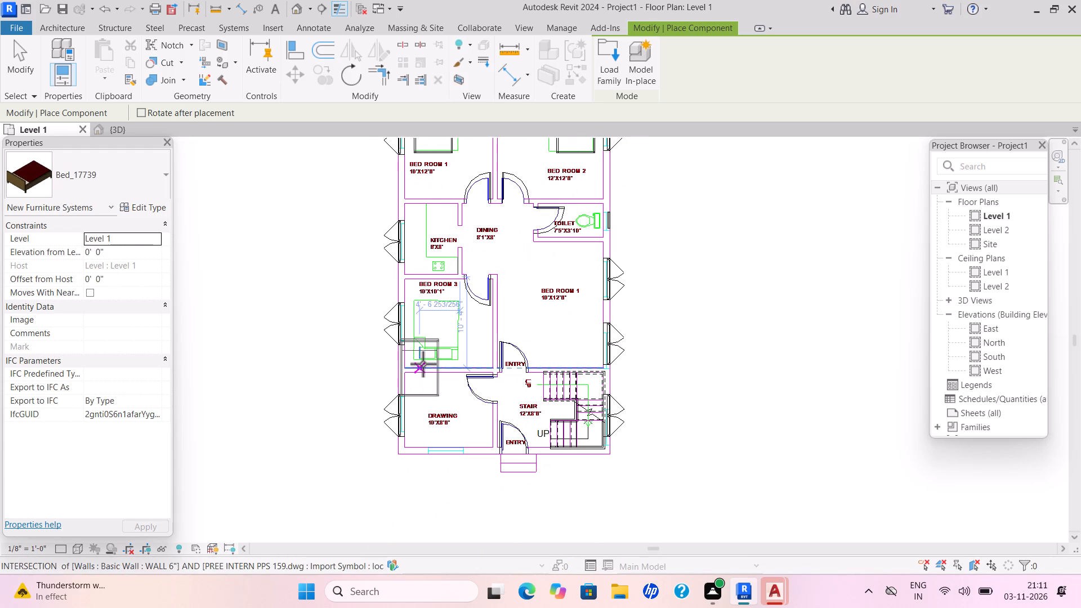
pyautogui.press('space')
pyautogui.press('space')
pyautogui.press('space')
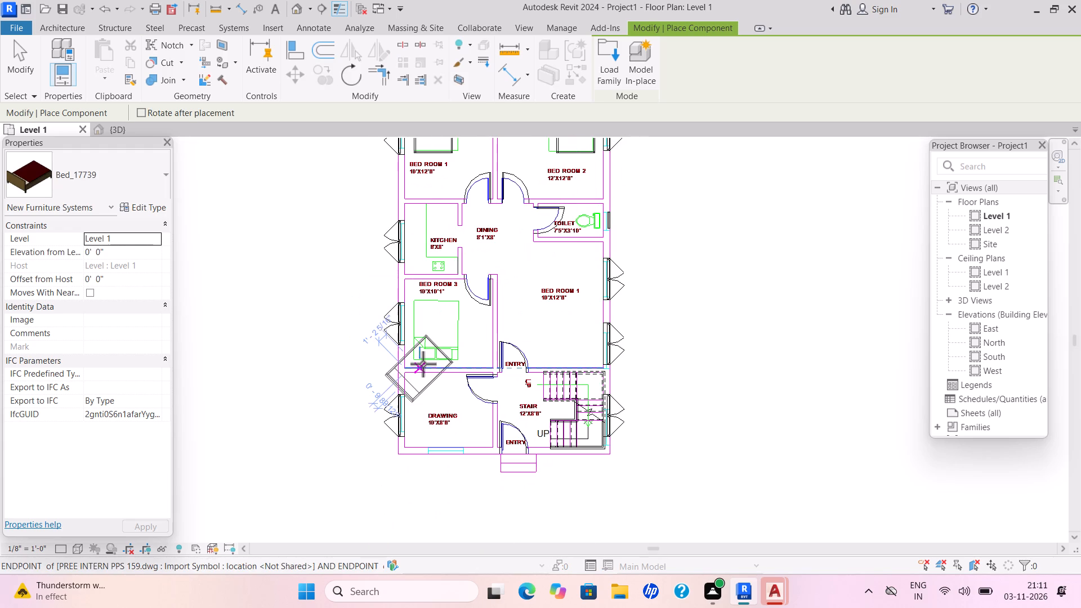
pyautogui.press('space')
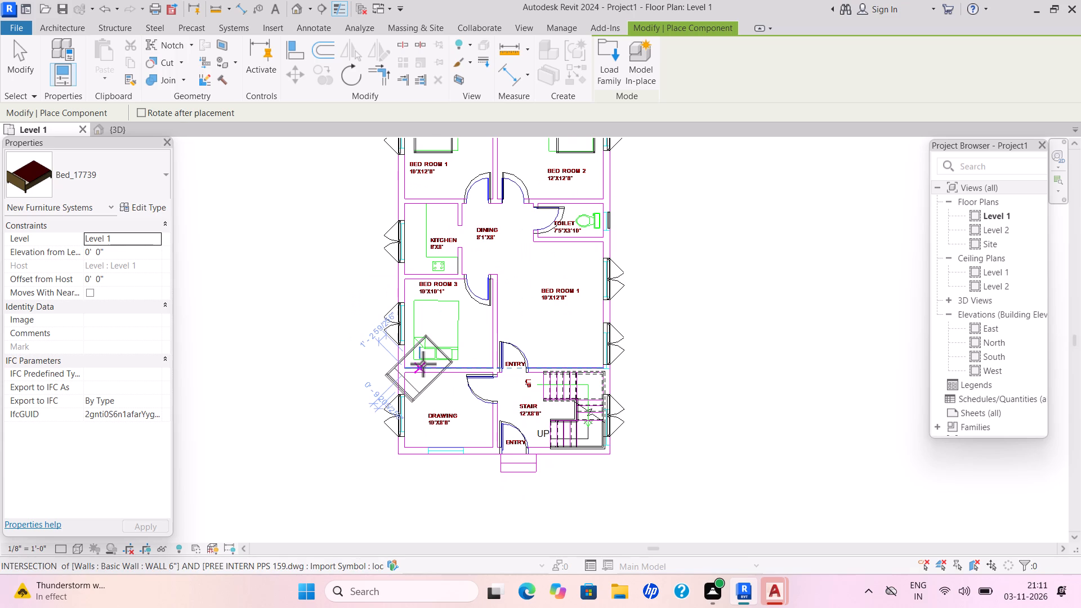
pyautogui.press('space')
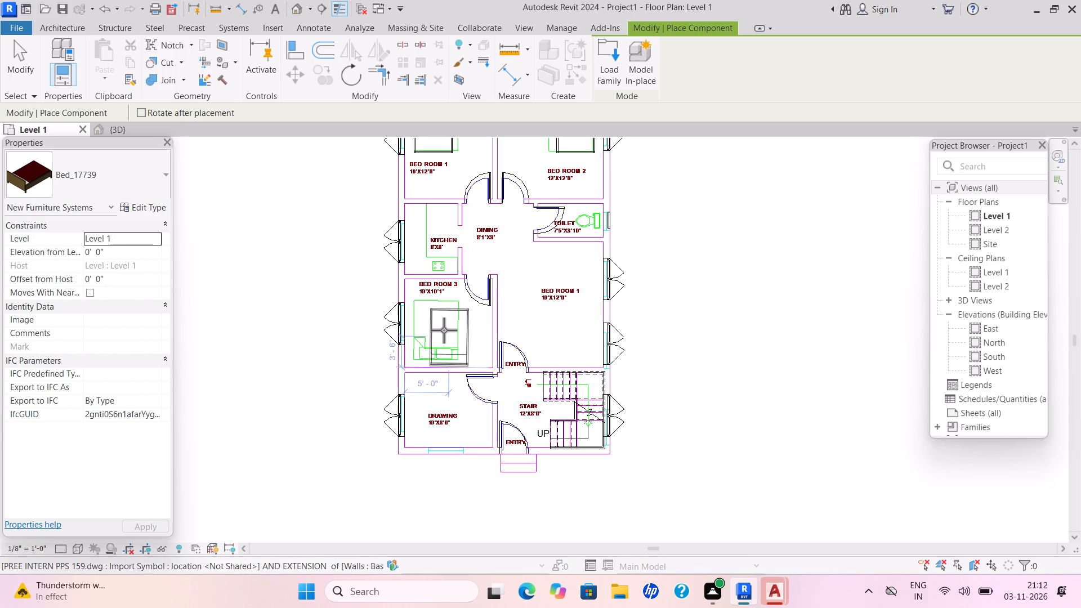
pyautogui.click(433, 331)
pyautogui.moveTo(562, 338); pyautogui.dragTo(554, 363, button='middle')
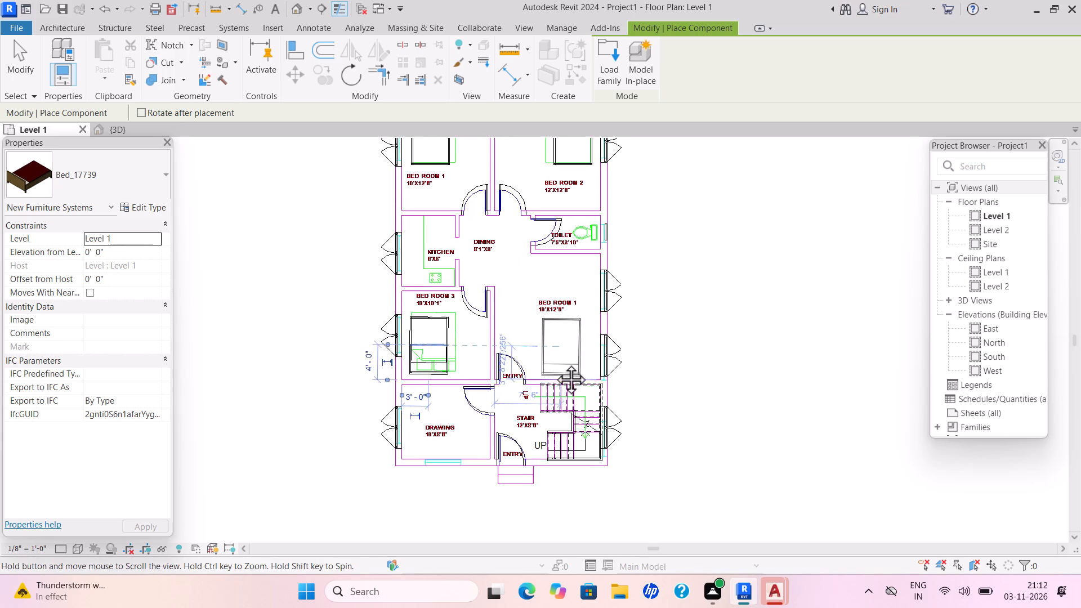
pyautogui.moveTo(554, 363); pyautogui.dragTo(538, 408, button='middle')
pyautogui.scroll(-1, 551, 372)
pyautogui.scroll(2, 548, 381)
pyautogui.scroll(-1, 545, 387)
pyautogui.scroll(2, 542, 396)
pyautogui.scroll(-3, 539, 402)
pyautogui.scroll(2, 538, 408)
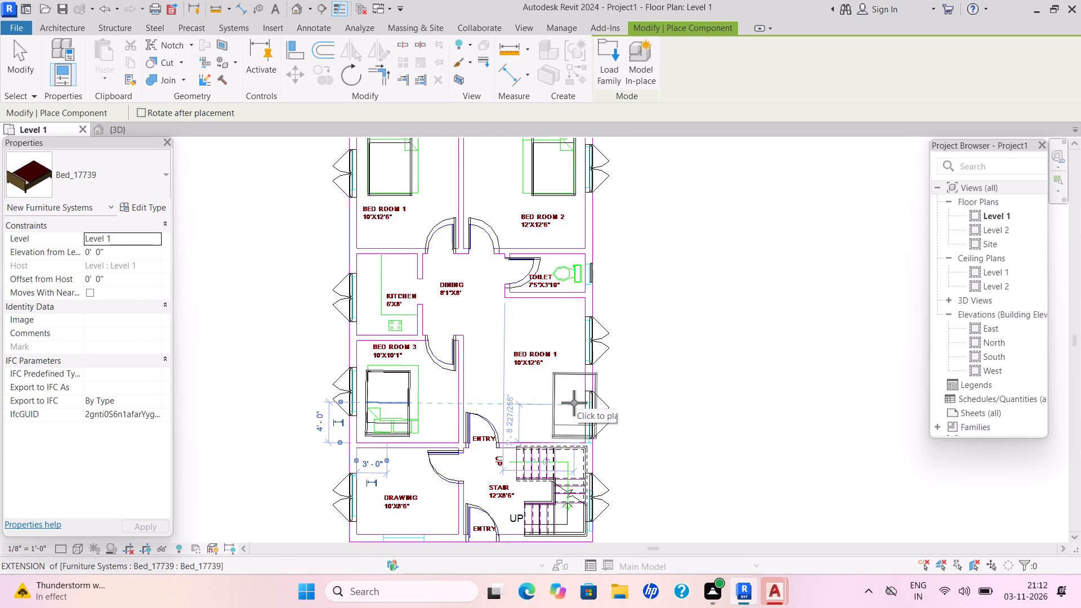
pyautogui.press('Escape')
pyautogui.press('Escape')
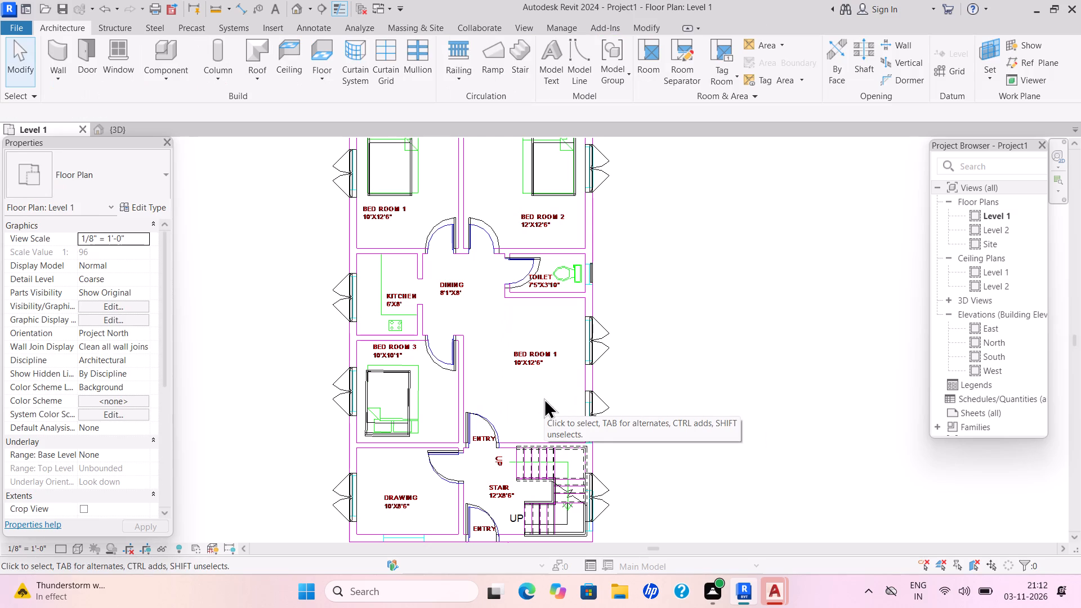
# Load the Modern_Toilet_7747 component family from the wash basin folder inside the SHUBHAM CITY library.
pyautogui.click(62, 24)
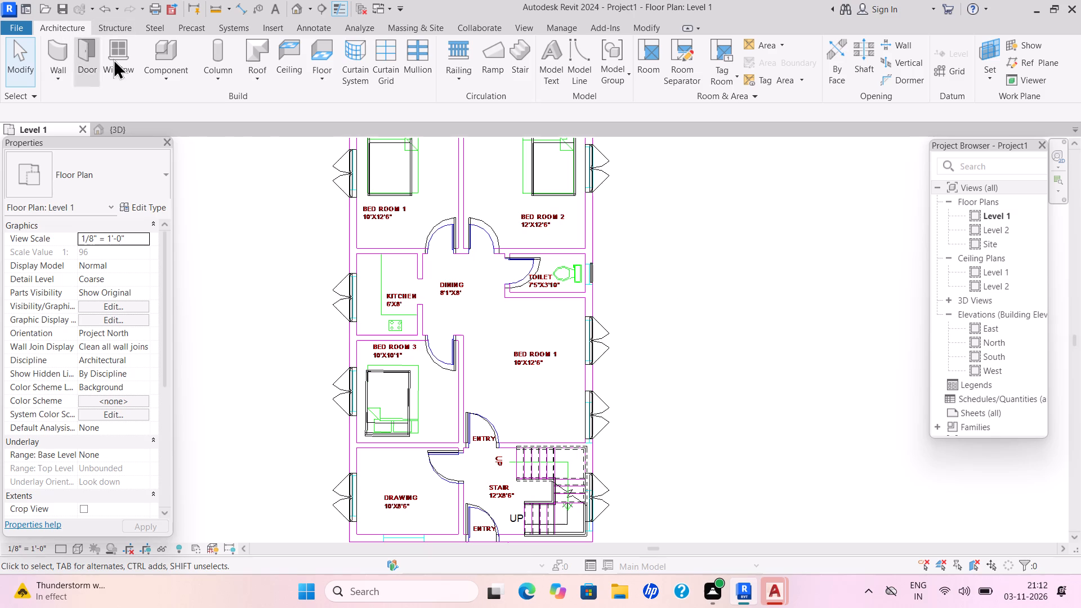
pyautogui.click(172, 78)
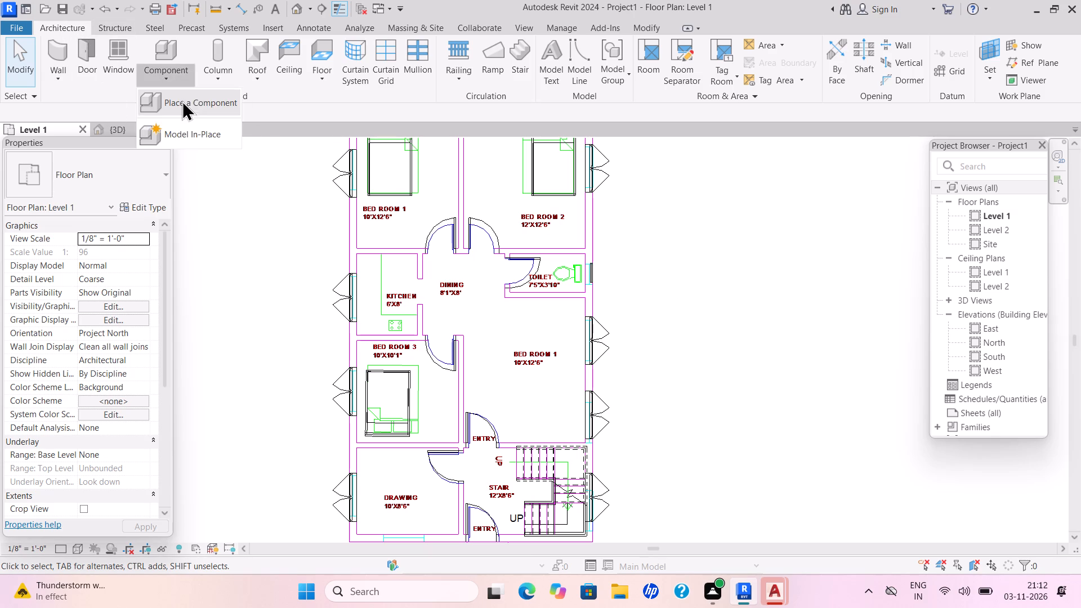
pyautogui.click(182, 102)
pyautogui.doubleClick(607, 71)
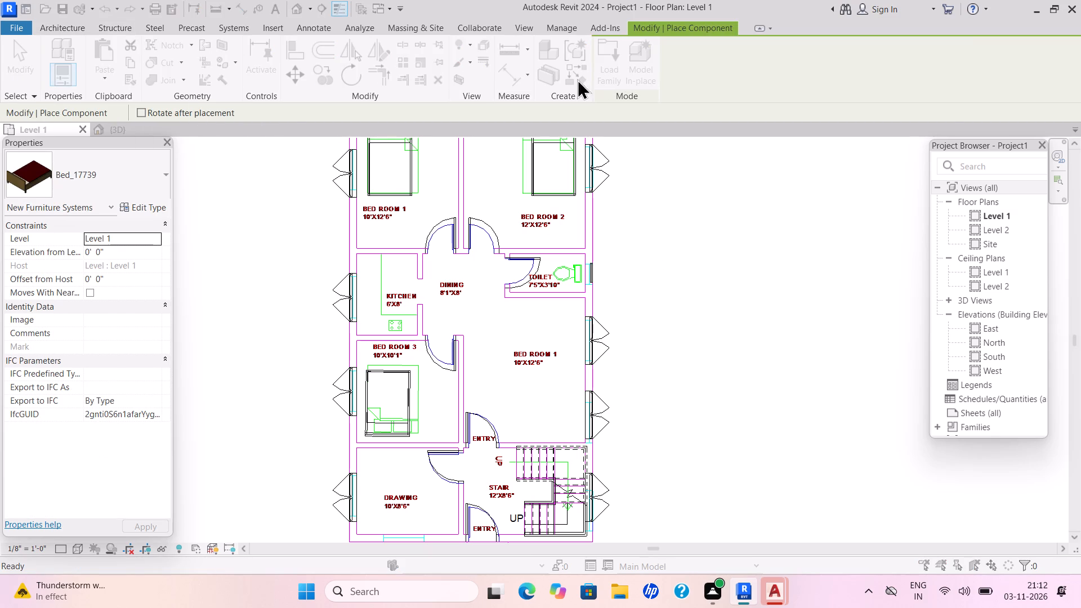
pyautogui.doubleClick(327, 216)
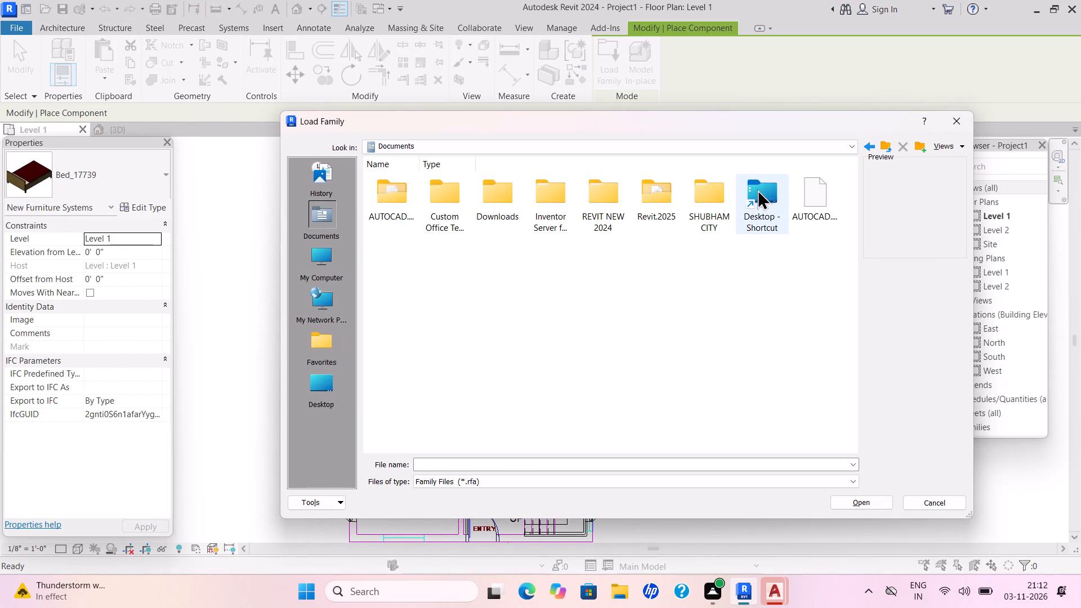
pyautogui.doubleClick(610, 203)
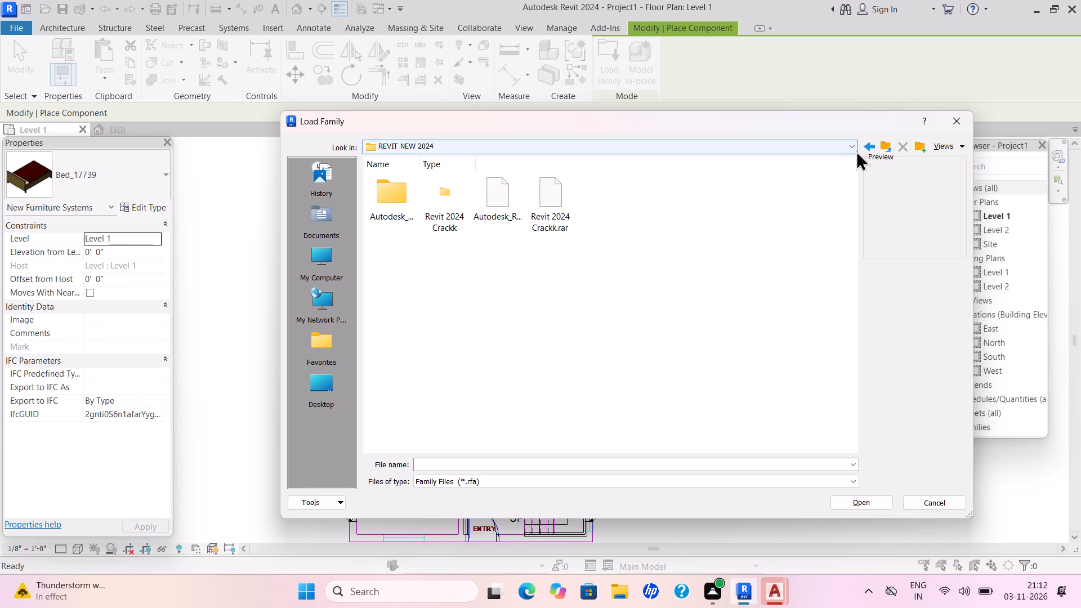
pyautogui.click(865, 142)
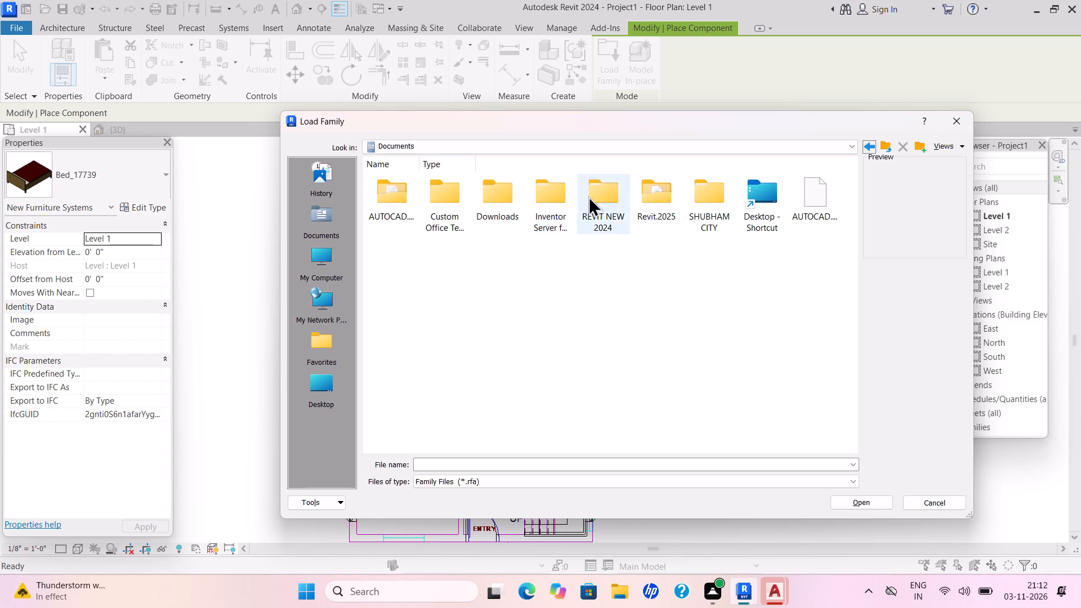
pyautogui.doubleClick(702, 196)
pyautogui.doubleClick(704, 198)
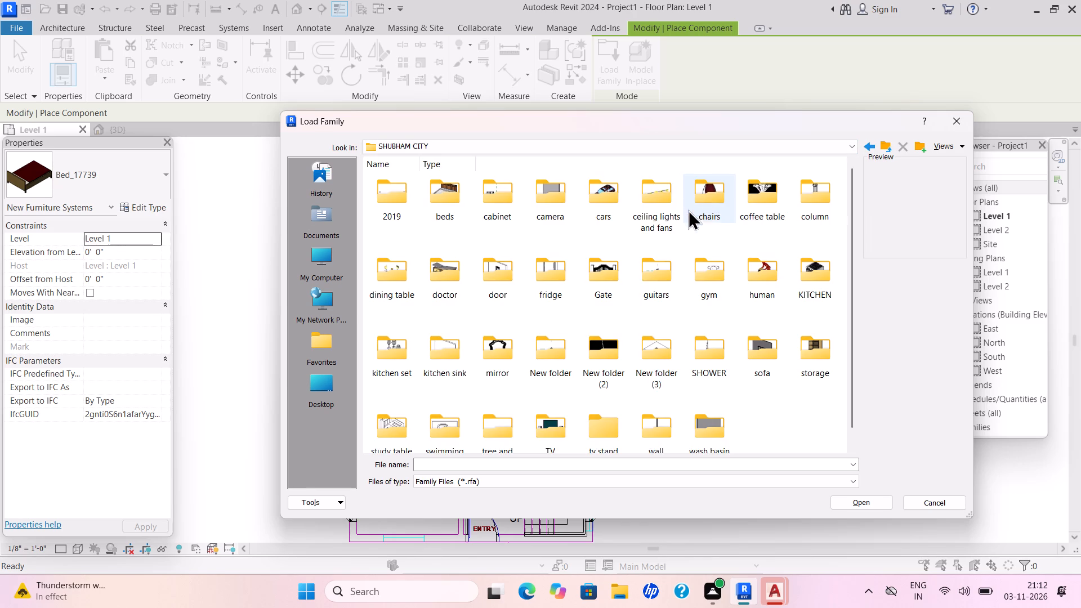
pyautogui.scroll(-3, 674, 270)
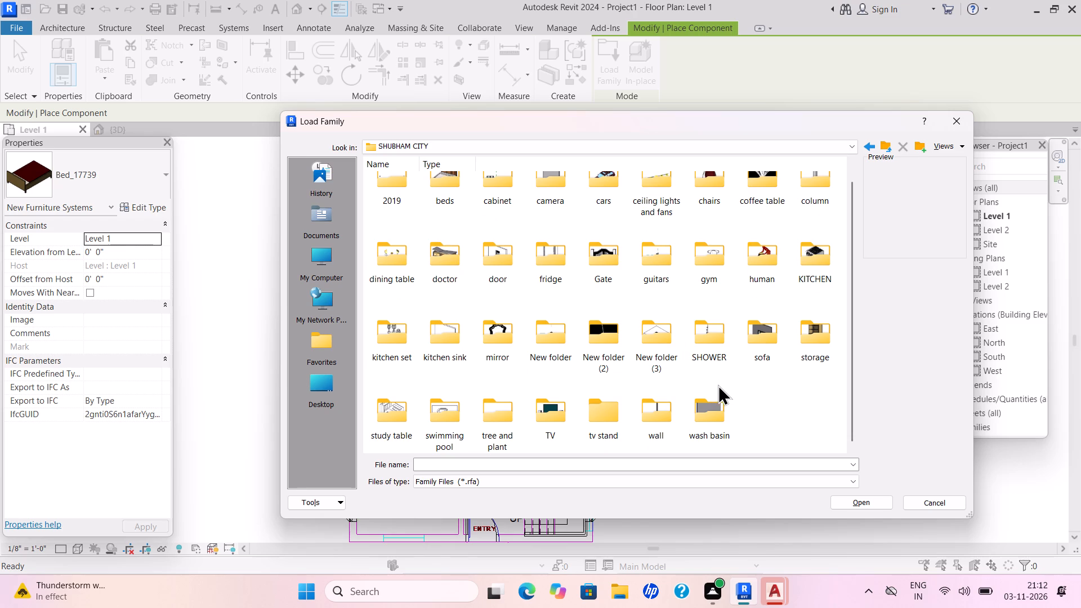
pyautogui.doubleClick(702, 409)
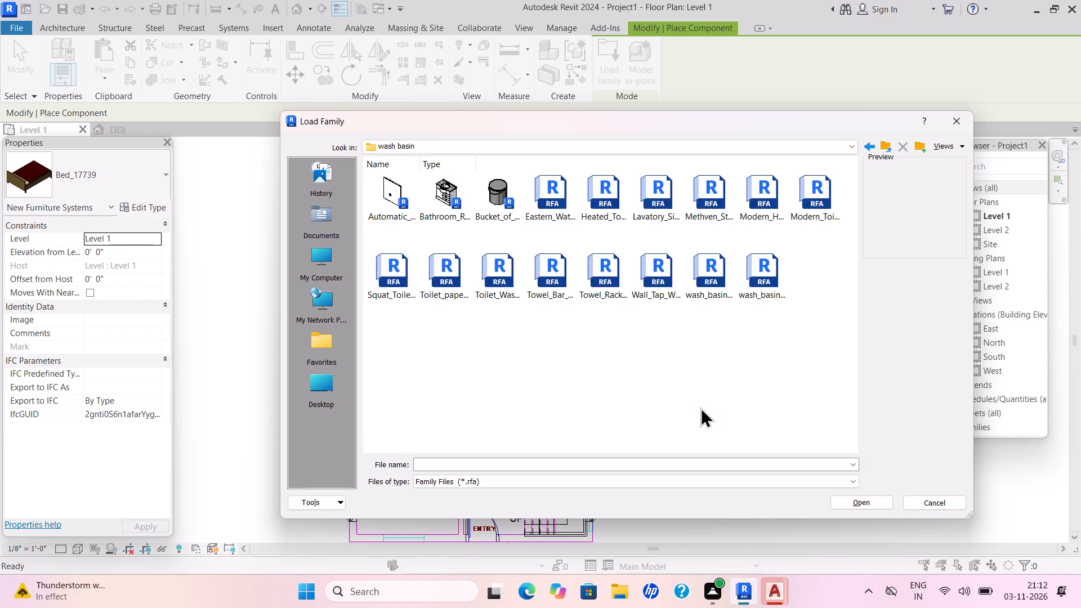
pyautogui.doubleClick(814, 209)
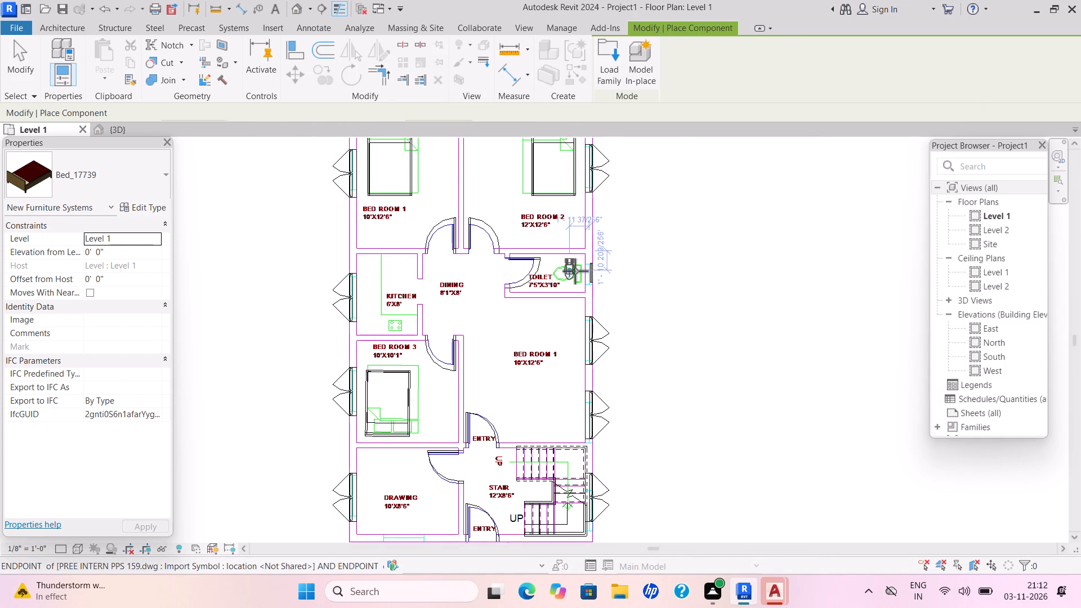
# Place a Modern_Toilet_7747 over the plan's toilet symbol in the Toilet room, rotated to align with the walls.
pyautogui.press('space')
pyautogui.press('space')
pyautogui.press('space')
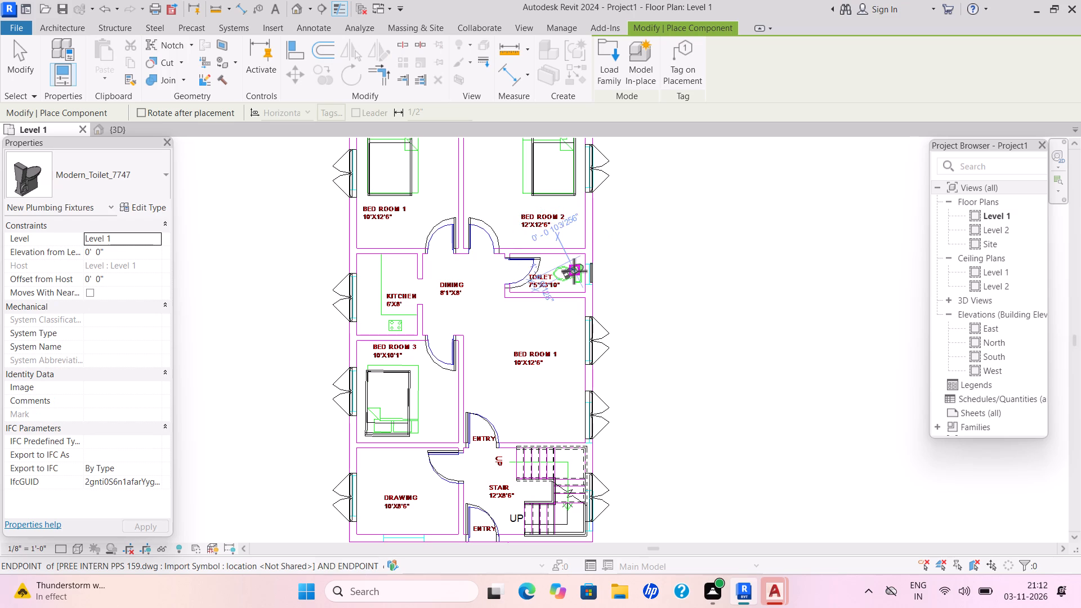
pyautogui.press('space')
pyautogui.press('space')
pyautogui.press('space')
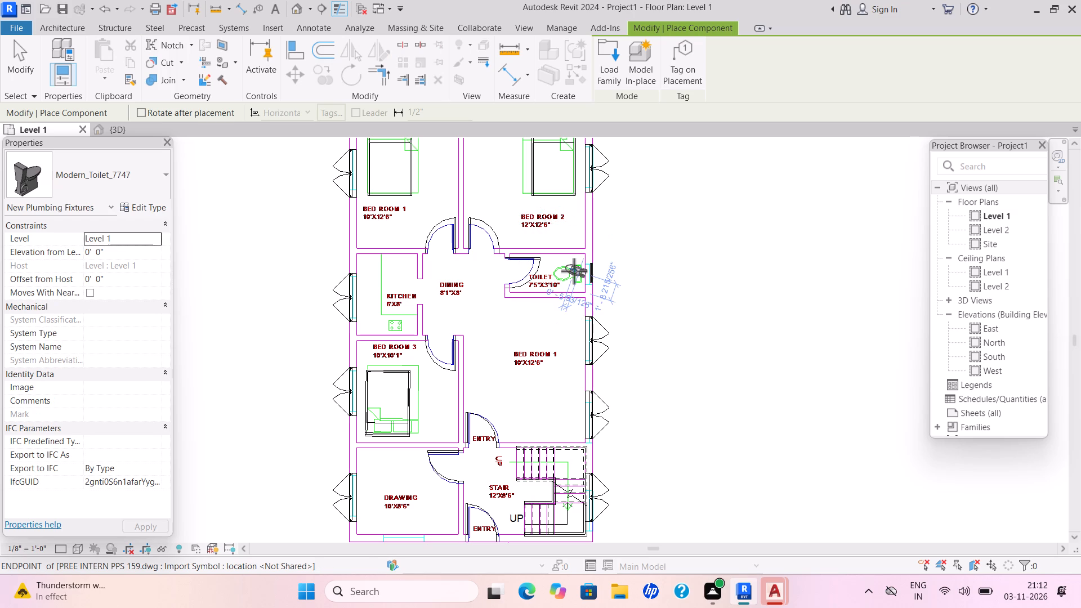
pyautogui.press('space')
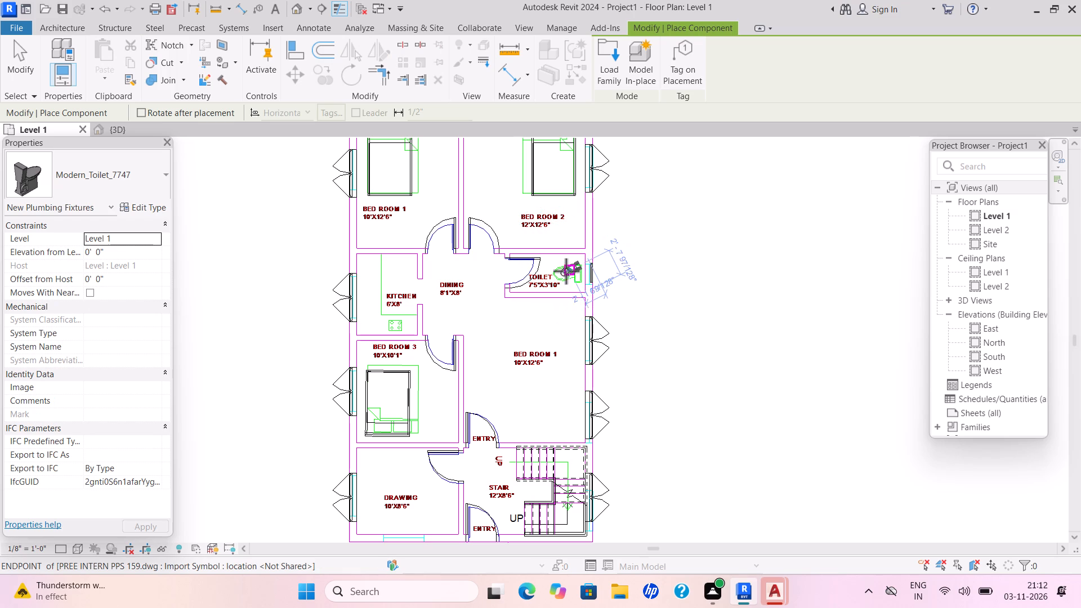
pyautogui.scroll(-1, 564, 271)
pyautogui.scroll(2, 560, 271)
pyautogui.scroll(-3, 554, 269)
pyautogui.scroll(2, 553, 268)
pyautogui.scroll(-4, 564, 263)
pyautogui.scroll(1, 564, 263)
pyautogui.scroll(-1, 564, 263)
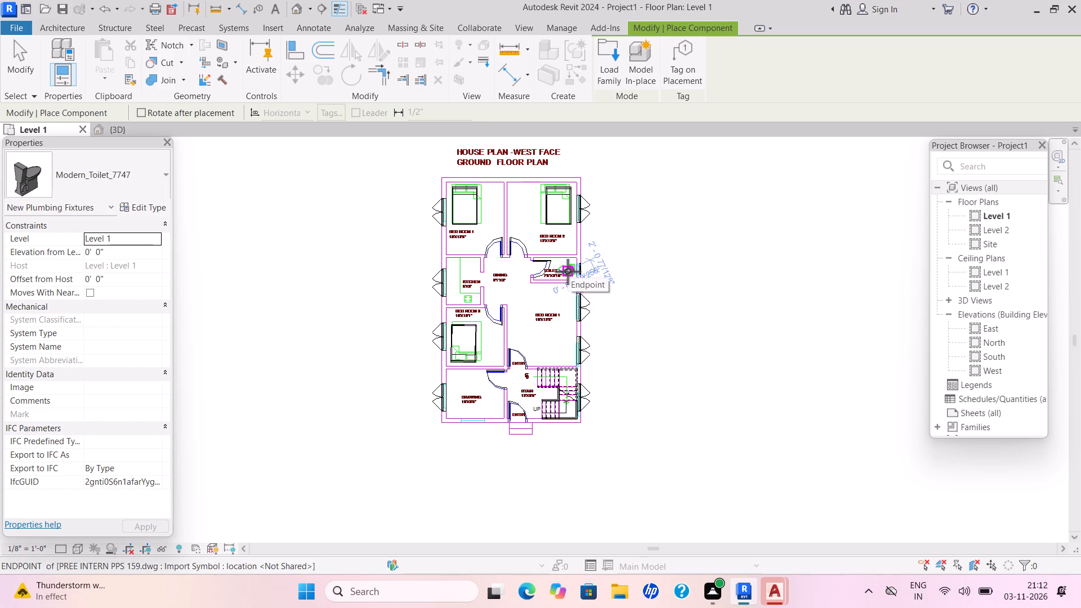
pyautogui.press('space')
pyautogui.press('space')
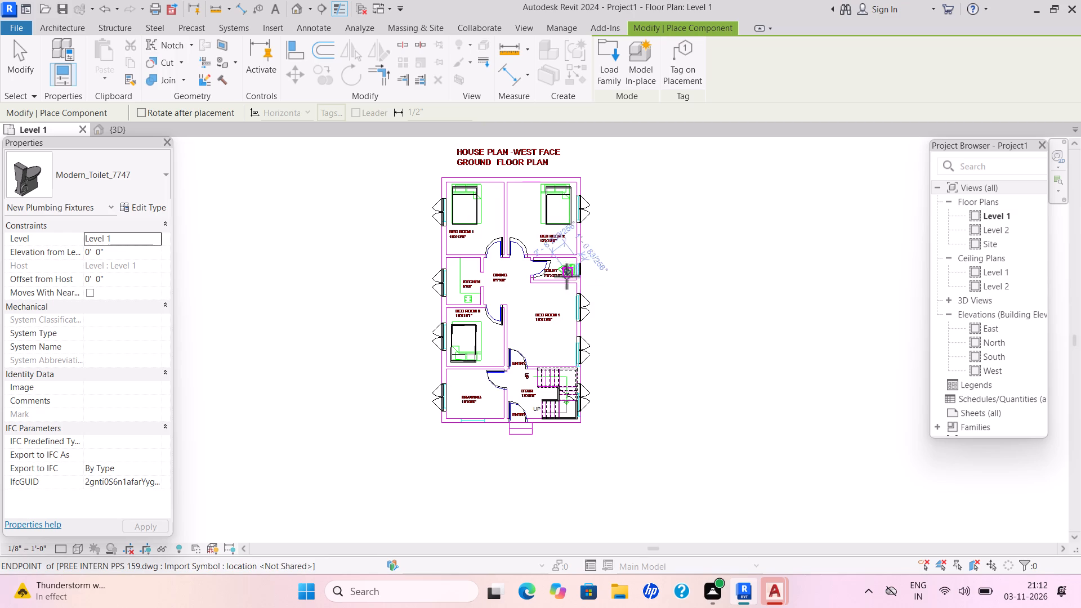
pyautogui.scroll(1, 564, 262)
pyautogui.scroll(-1, 564, 262)
pyautogui.scroll(1, 564, 262)
pyautogui.scroll(-1, 564, 262)
pyautogui.scroll(1, 564, 262)
pyautogui.scroll(-4, 571, 269)
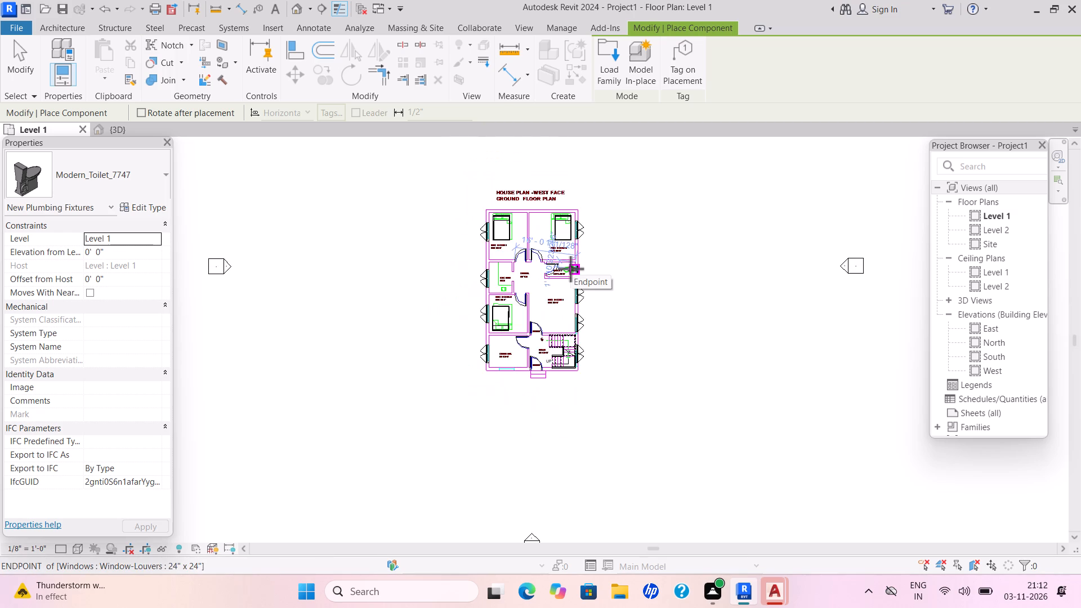
pyautogui.scroll(-1, 570, 269)
pyautogui.scroll(1, 569, 269)
pyautogui.scroll(-1, 569, 269)
pyautogui.scroll(1, 569, 269)
pyautogui.scroll(-3, 569, 269)
pyautogui.scroll(4, 569, 269)
pyautogui.scroll(-1, 569, 269)
pyautogui.scroll(1, 569, 269)
pyautogui.scroll(-1, 569, 270)
pyautogui.scroll(2, 569, 270)
pyautogui.scroll(-2, 568, 270)
pyautogui.scroll(1, 567, 270)
pyautogui.scroll(-1, 566, 270)
pyautogui.scroll(3, 566, 270)
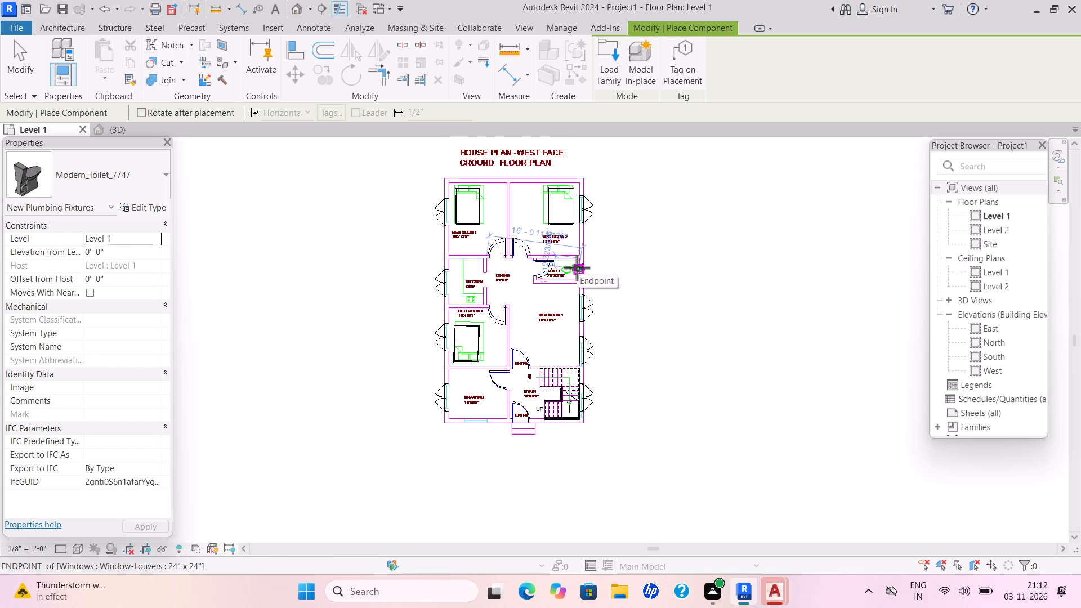
pyautogui.press('space')
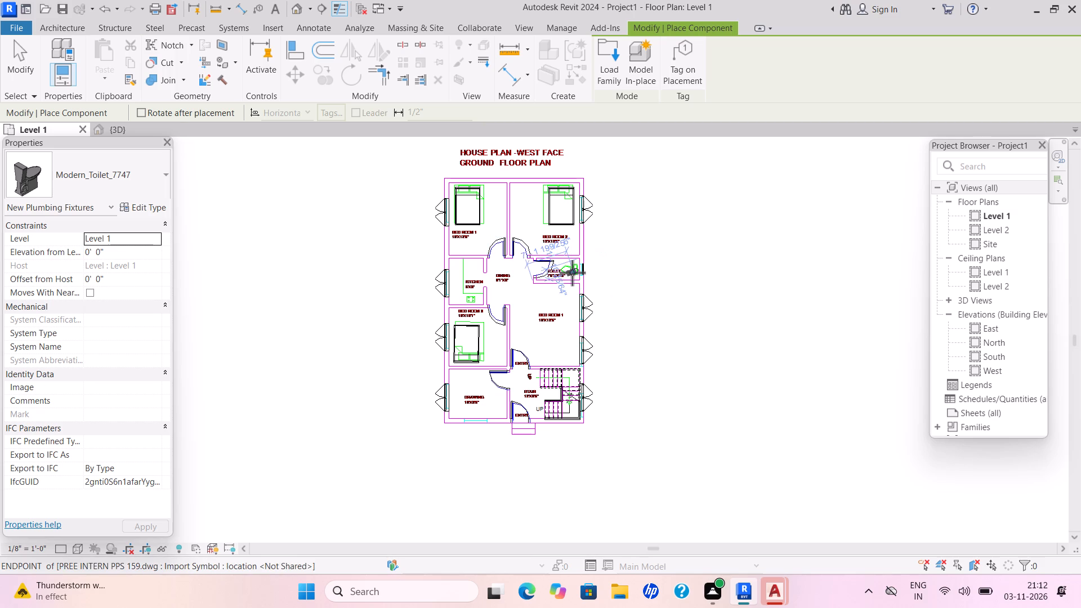
pyautogui.press('space')
pyautogui.press('space')
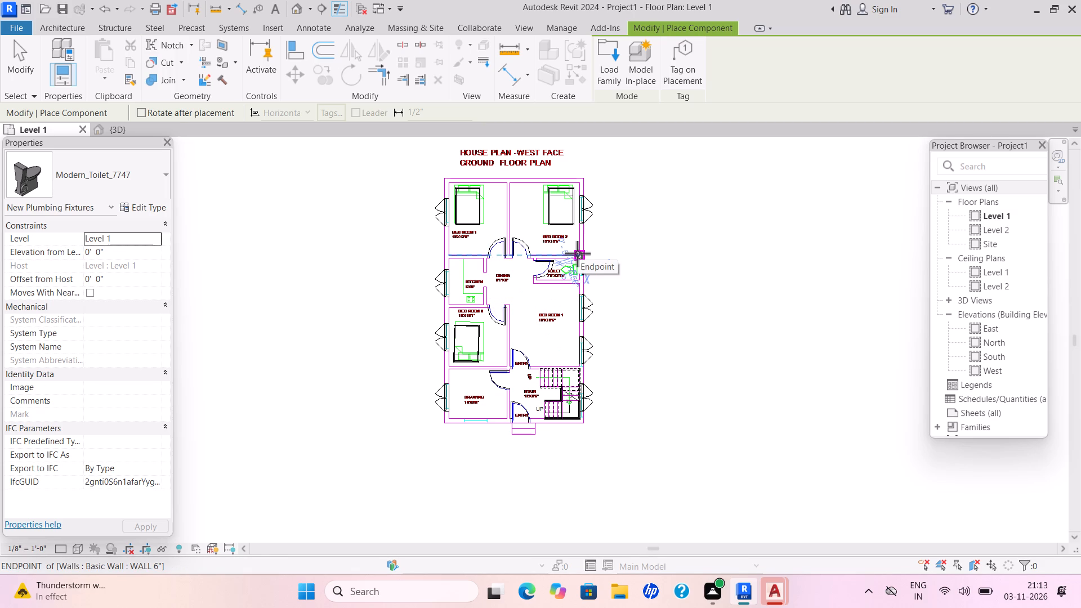
pyautogui.press('space')
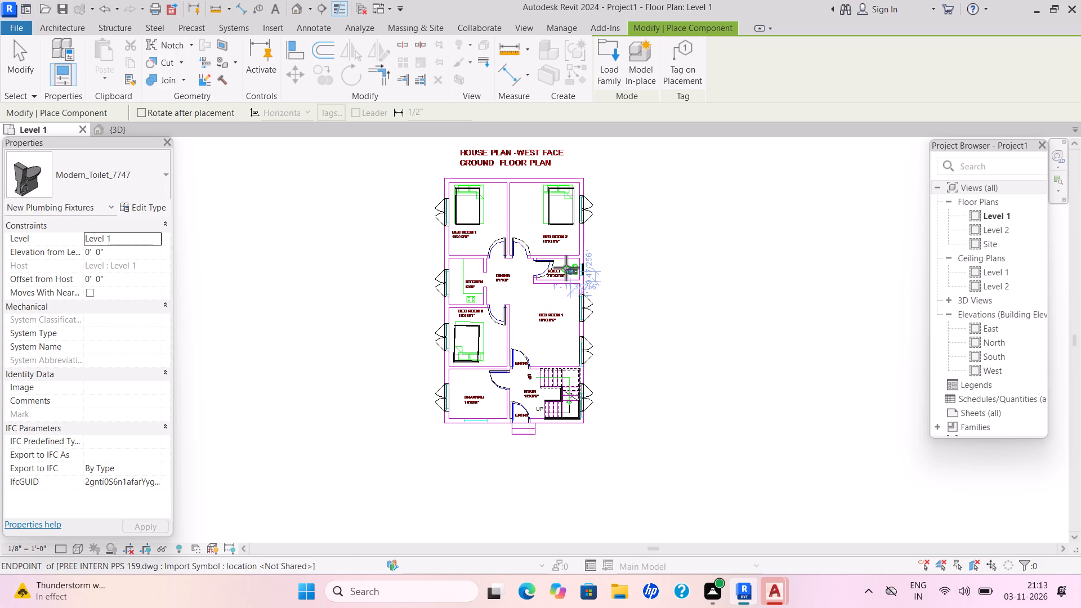
pyautogui.click(566, 267)
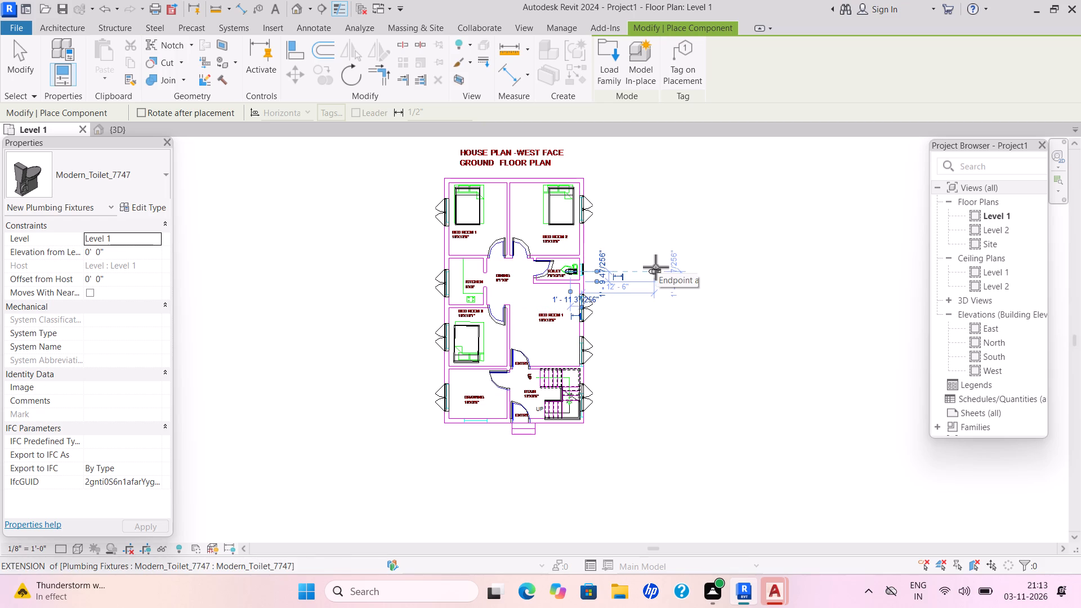
pyautogui.press('Escape')
pyautogui.press('Escape')
pyautogui.press('Escape')
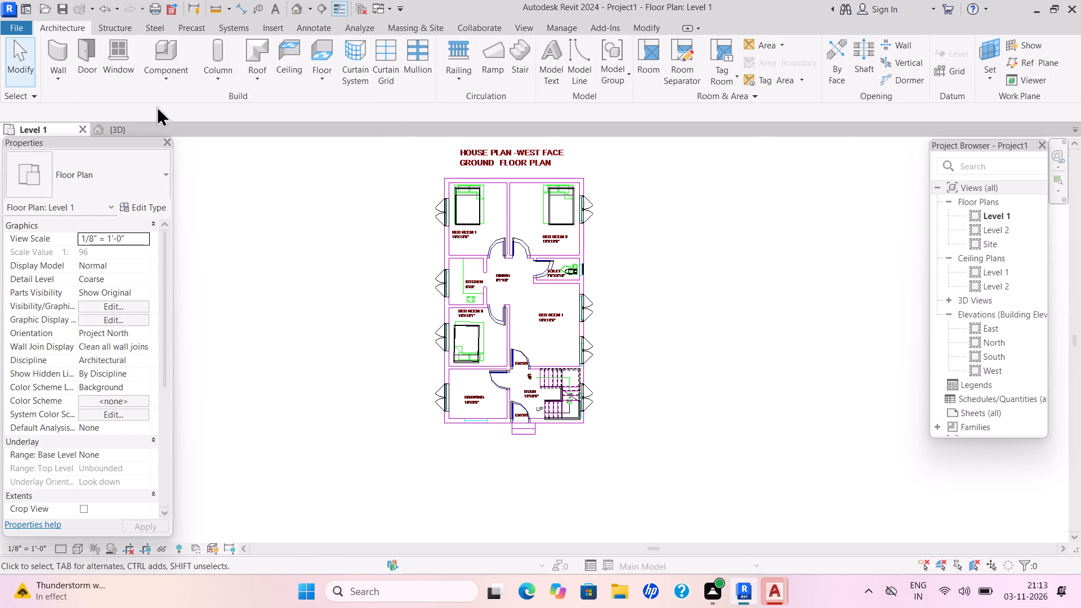
# Start an architectural floor and duplicate its Generic - 12" type as FLOOR 6".
pyautogui.click(320, 82)
pyautogui.click(320, 110)
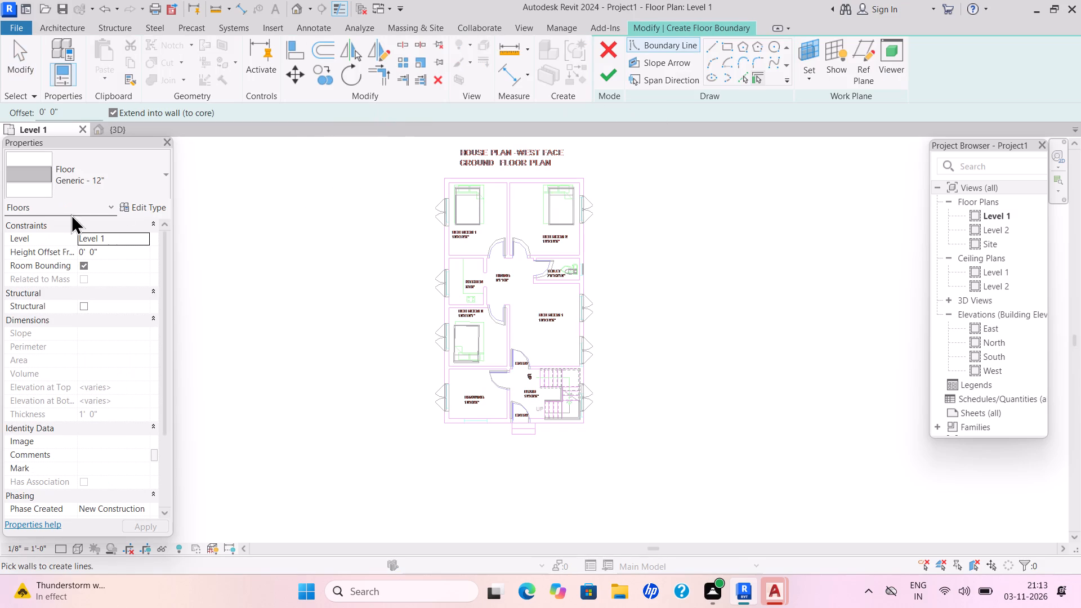
pyautogui.click(133, 207)
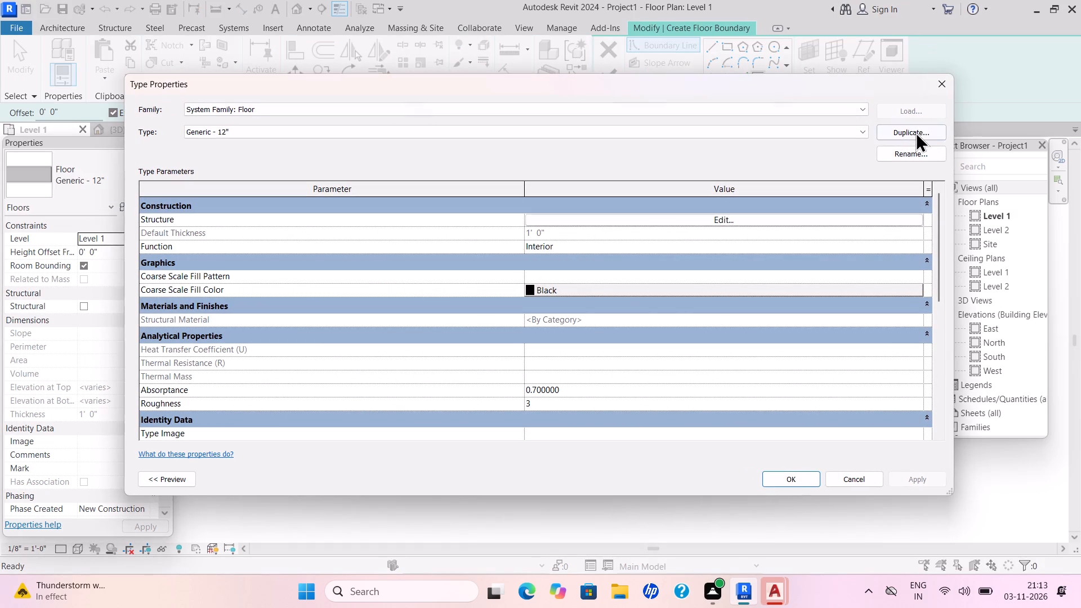
pyautogui.click(915, 132)
pyautogui.press('BackSpace')
pyautogui.write('FLOOR')
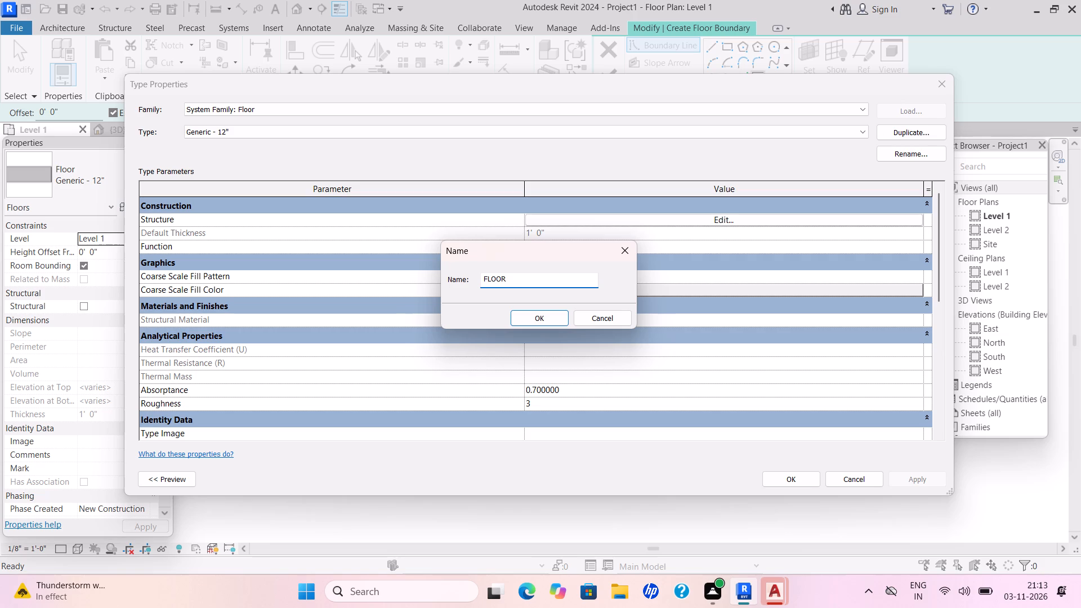
pyautogui.press('space')
pyautogui.write('6"')
pyautogui.press('Return')
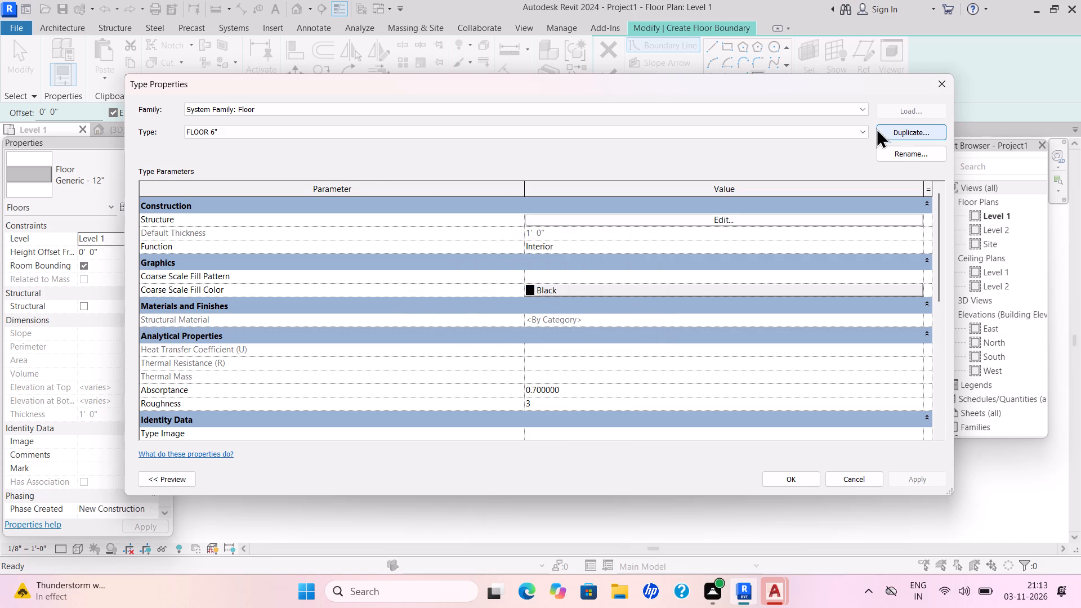
# Set the structure layer thickness of the FLOOR 6" type to 6" and apply the type.
pyautogui.click(721, 221)
pyautogui.moveTo(552, 221); pyautogui.dragTo(544, 227)
pyautogui.press('BackSpace')
pyautogui.write('6"')
pyautogui.press('Return')
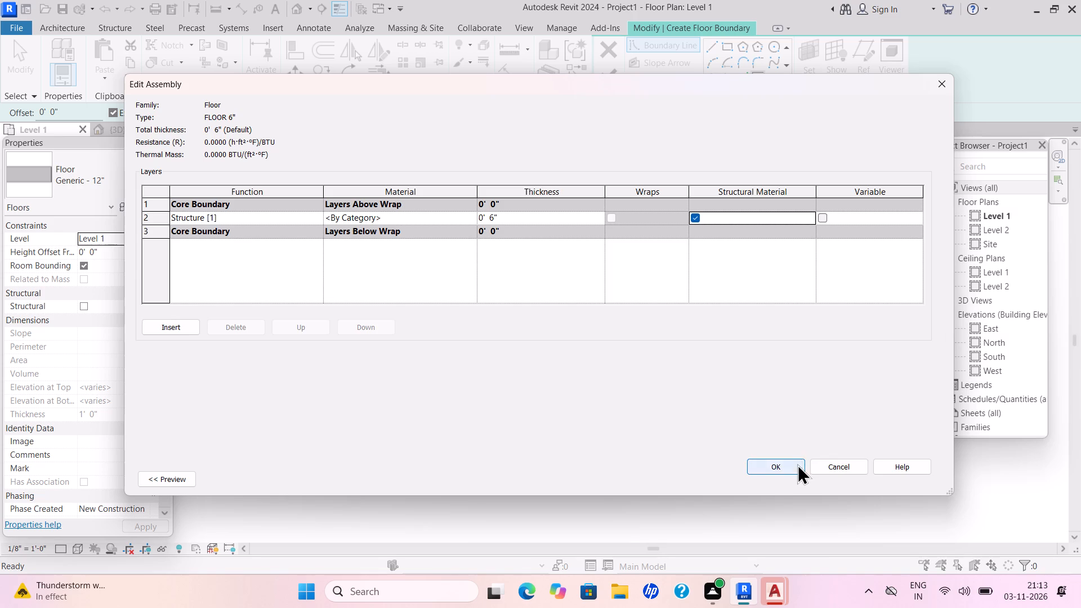
pyautogui.click(797, 463)
pyautogui.click(899, 475)
pyautogui.click(789, 481)
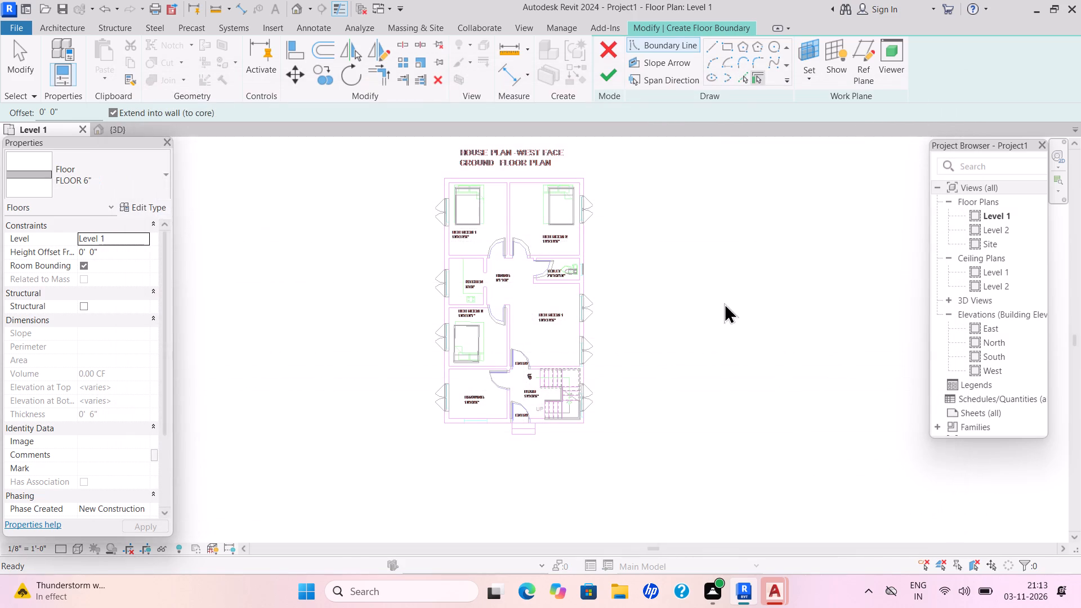
# Sketch a rectangular floor boundary along the building's outer wall faces, finish the floor, and check it in 3D.
pyautogui.click(727, 48)
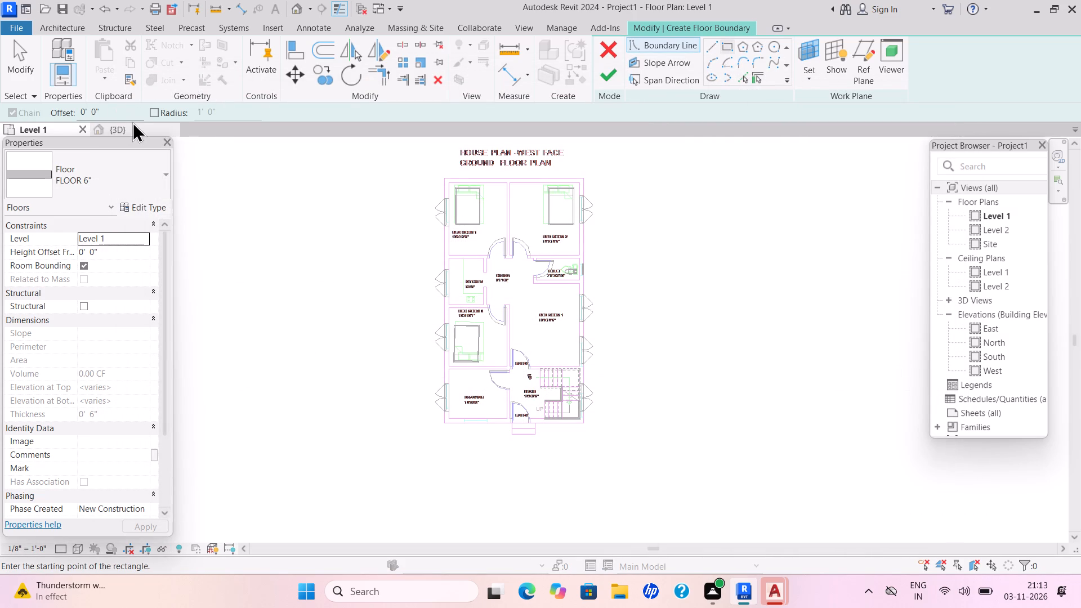
pyautogui.moveTo(123, 117); pyautogui.dragTo(93, 117)
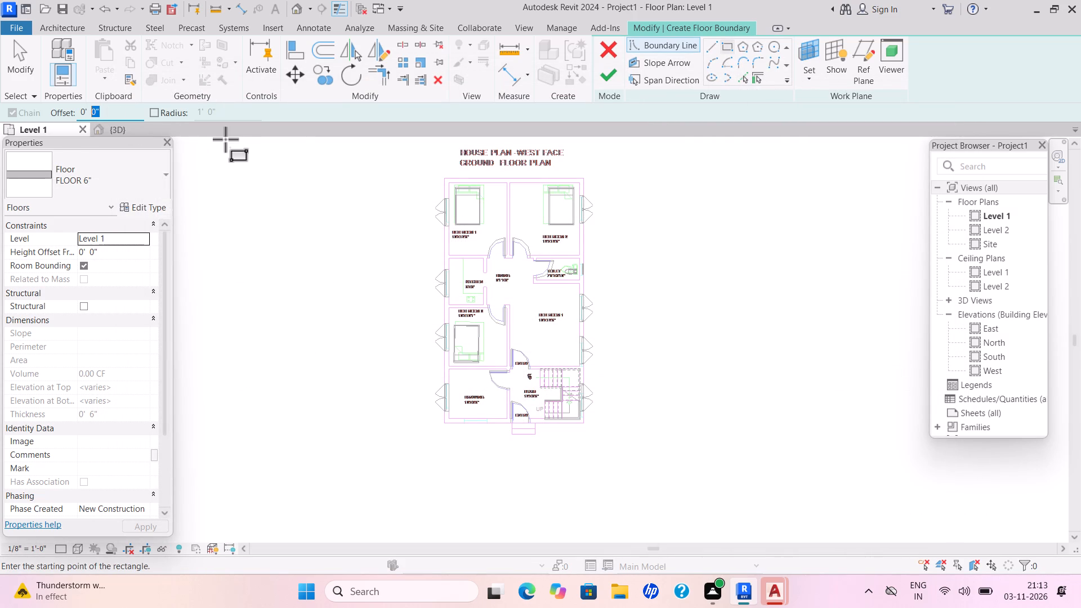
pyautogui.moveTo(448, 175); pyautogui.dragTo(457, 180)
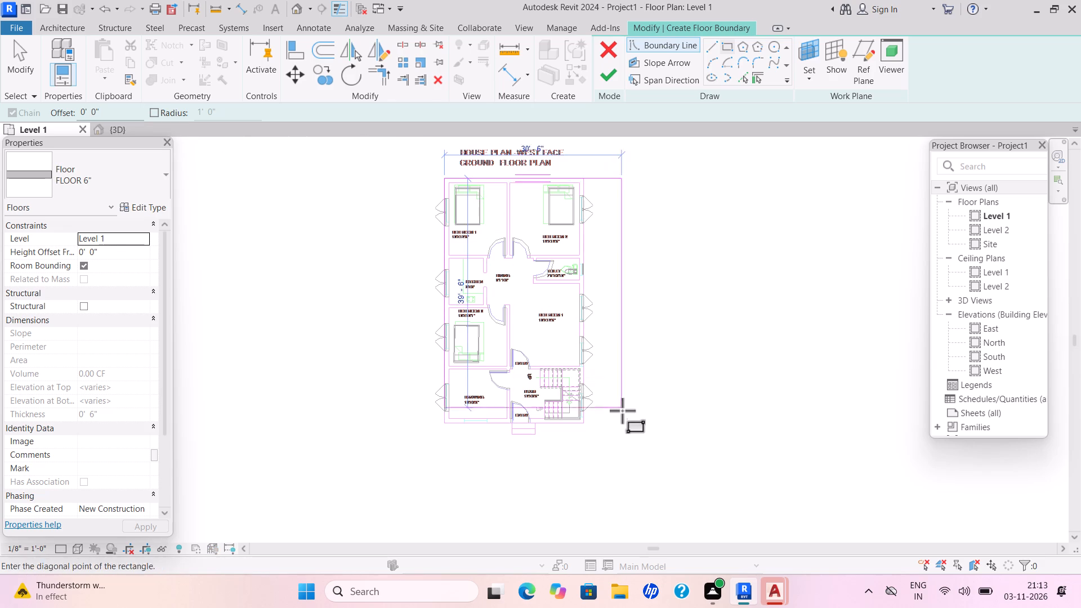
pyautogui.moveTo(587, 426); pyautogui.dragTo(608, 403)
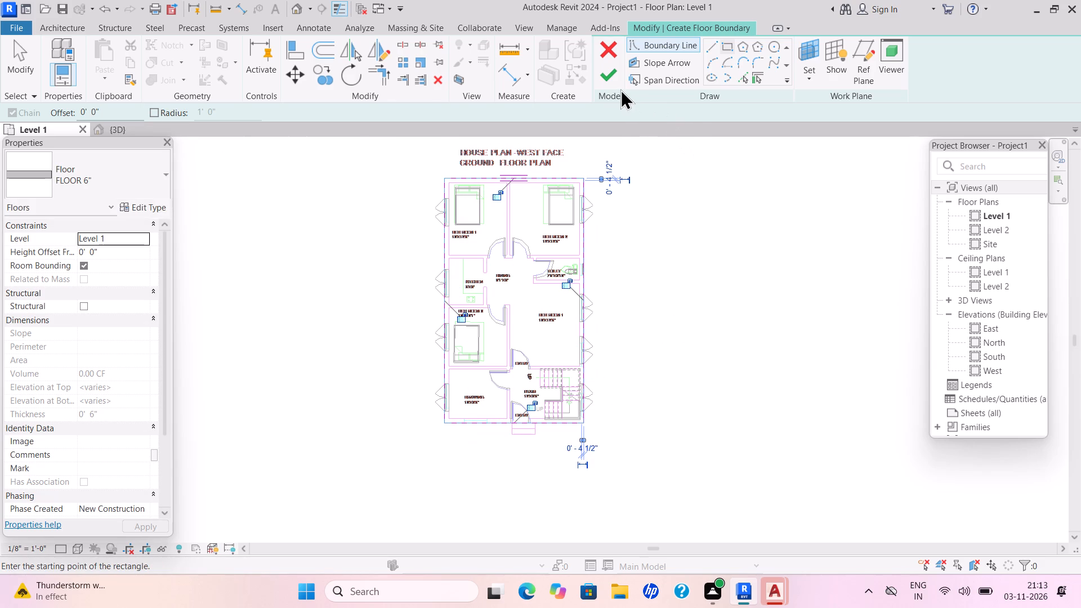
pyautogui.click(608, 84)
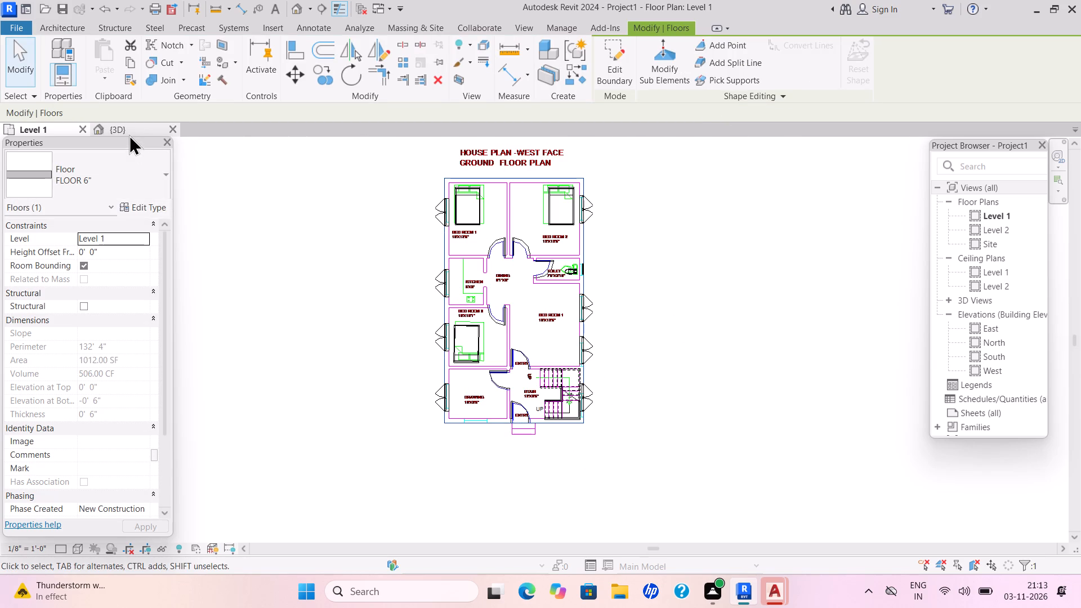
pyautogui.click(125, 132)
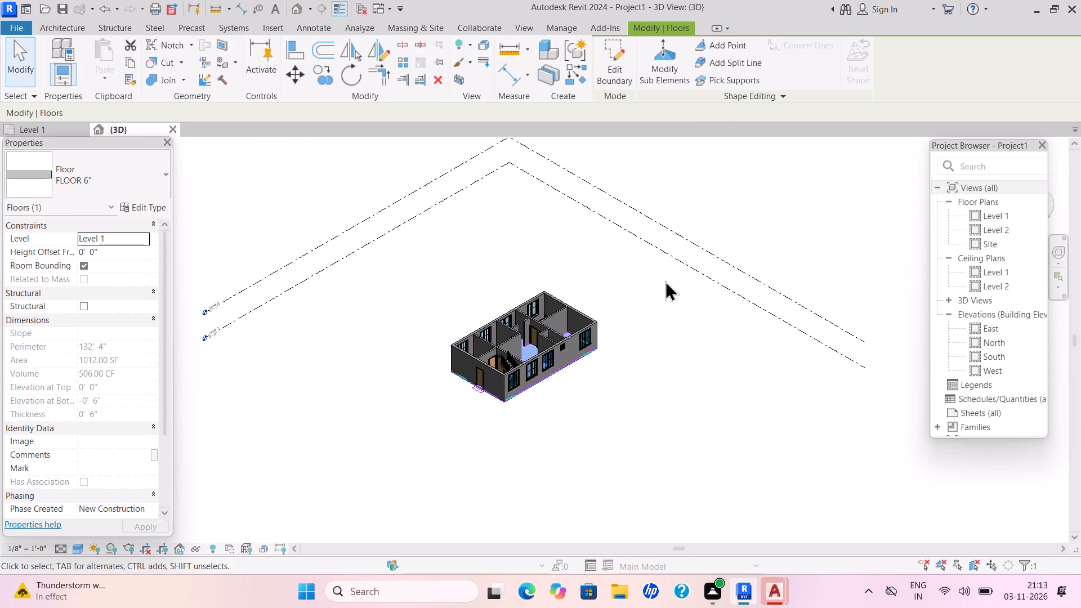
pyautogui.click(665, 281)
# From the Level 1 plan, start a roof by footprint based on Level 2 with slope definition turned off.
pyautogui.click(58, 126)
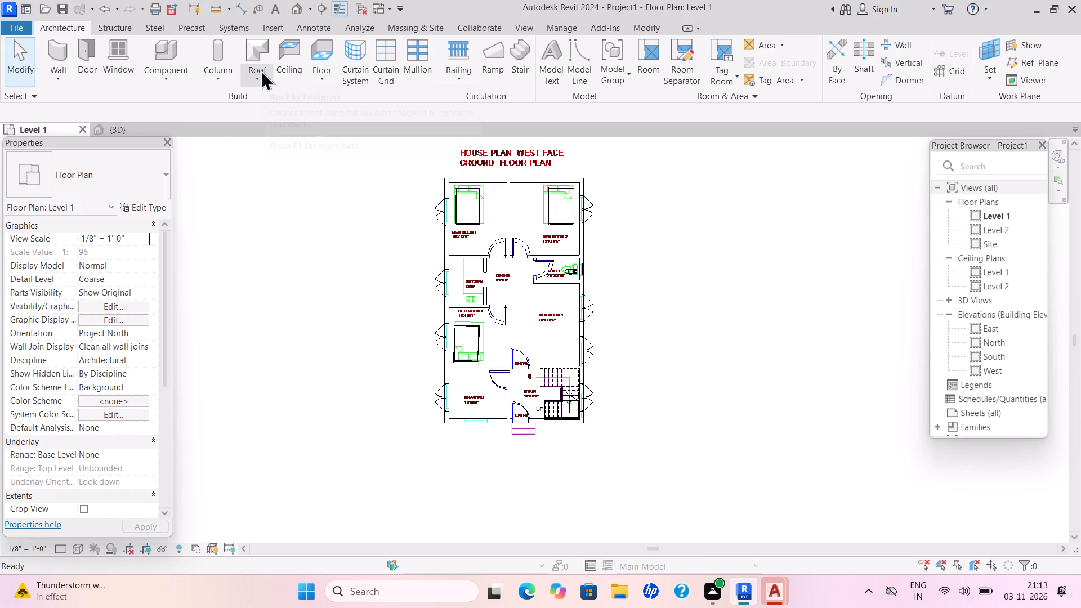
pyautogui.click(261, 70)
pyautogui.click(312, 96)
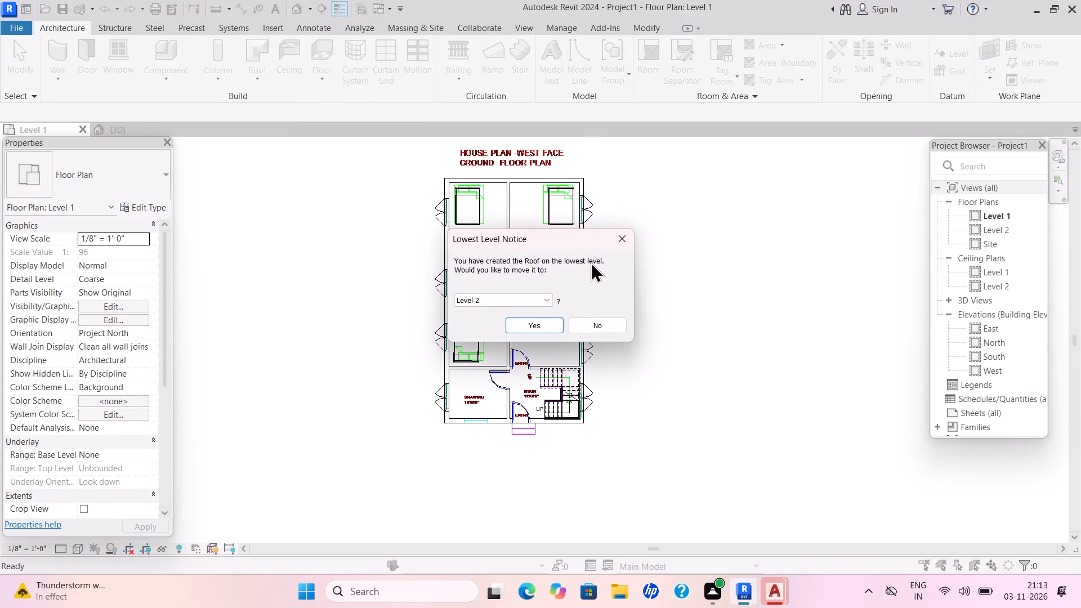
pyautogui.click(545, 324)
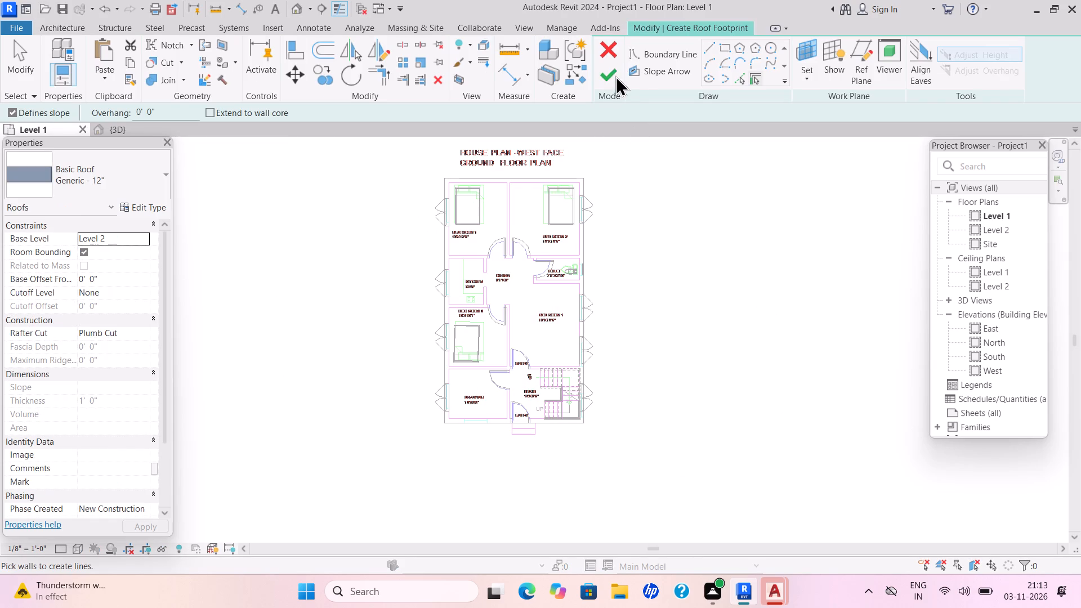
pyautogui.click(11, 107)
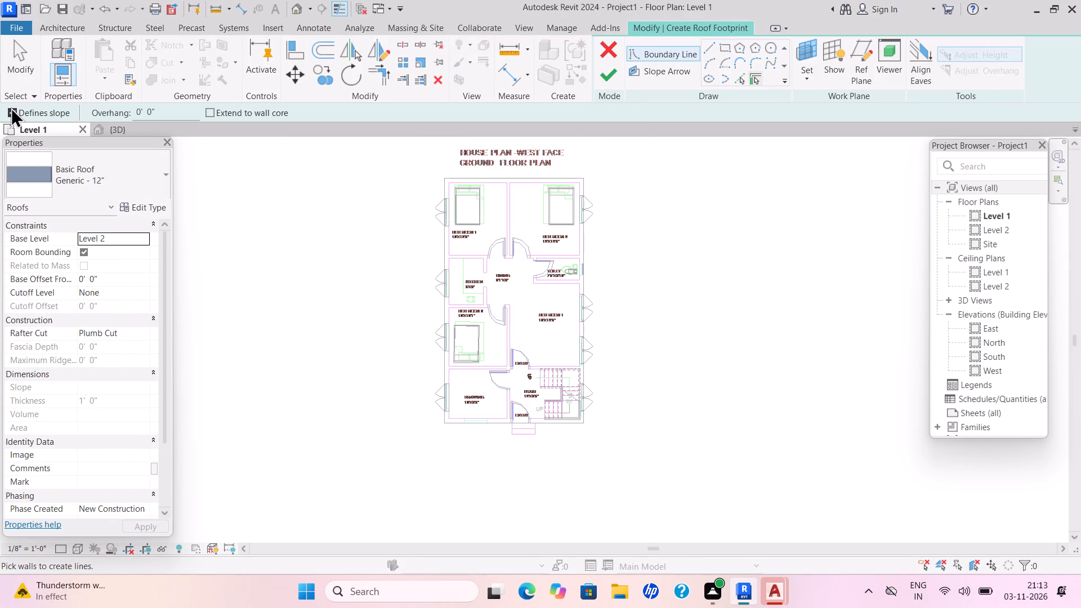
# Duplicate the Generic - 12" basic roof type as ROOF 6".
pyautogui.click(155, 204)
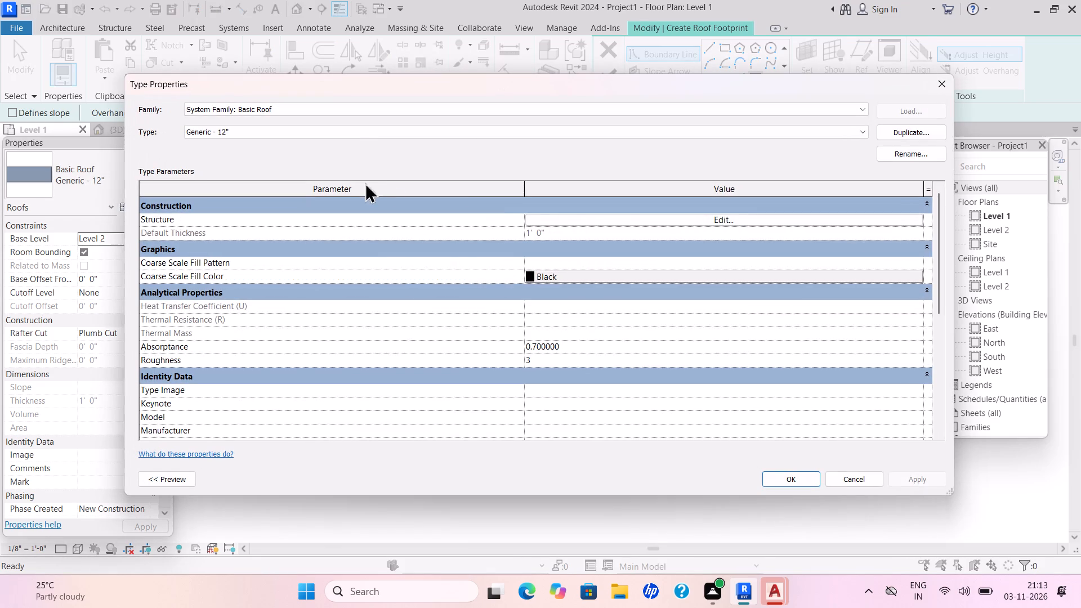
pyautogui.click(935, 128)
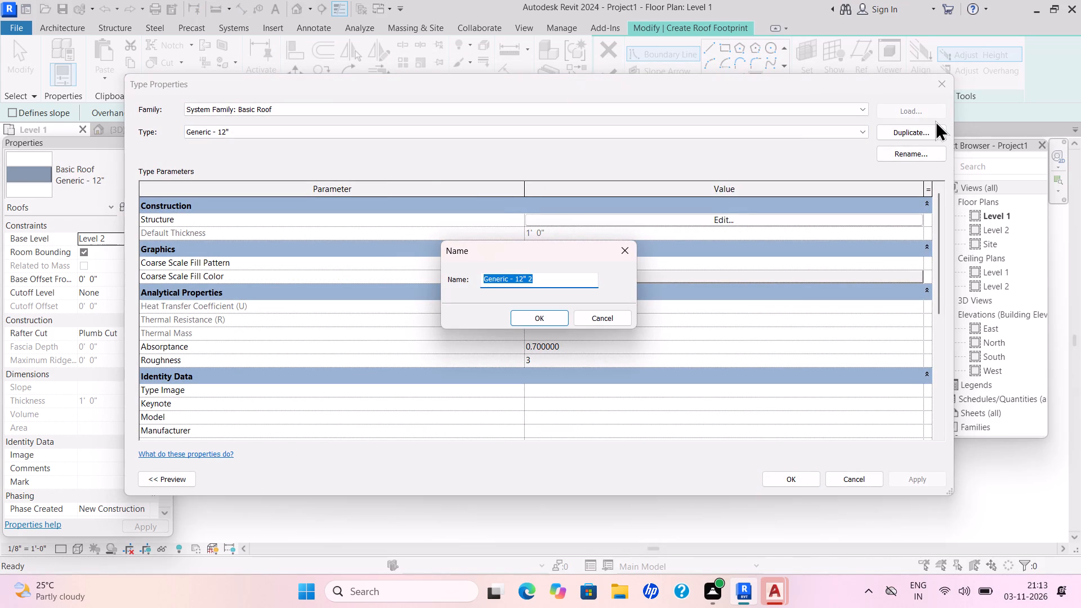
pyautogui.press('BackSpace')
pyautogui.write('F;PP')
pyautogui.press('BackSpace')
pyautogui.press('BackSpace')
pyautogui.press('BackSpace')
pyautogui.press('BackSpace')
pyautogui.press('BackSpace')
pyautogui.press('BackSpace')
pyautogui.press('BackSpace')
pyautogui.press('BackSpace')
pyautogui.press('BackSpace')
pyautogui.press('BackSpace')
pyautogui.press('BackSpace')
pyautogui.press('BackSpace')
pyautogui.press('BackSpace')
pyautogui.press('BackSpace')
pyautogui.press('BackSpace')
pyautogui.press('BackSpace')
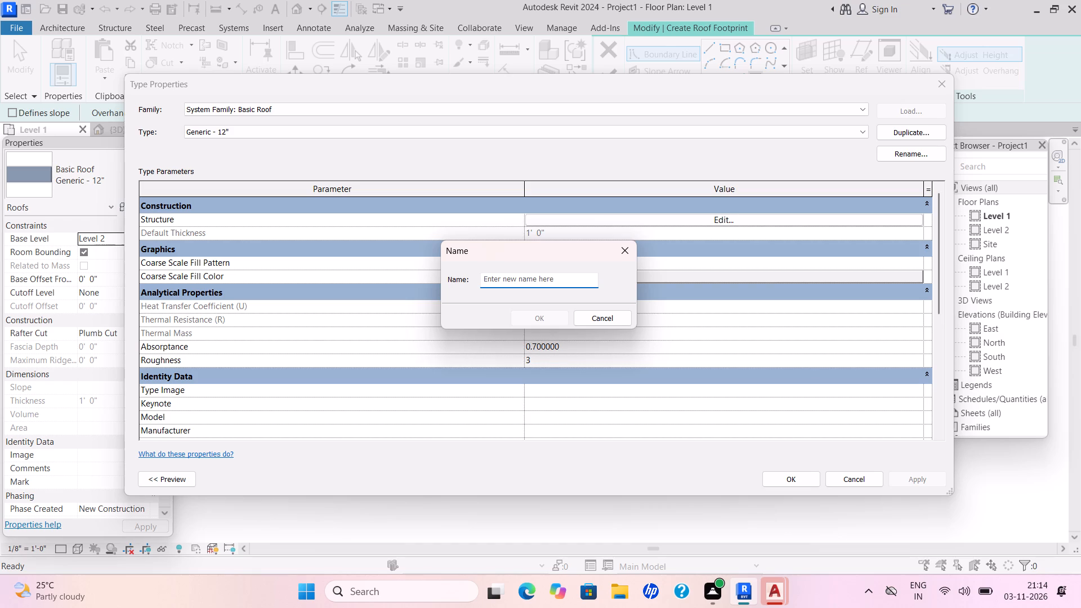
pyautogui.write('ROOF')
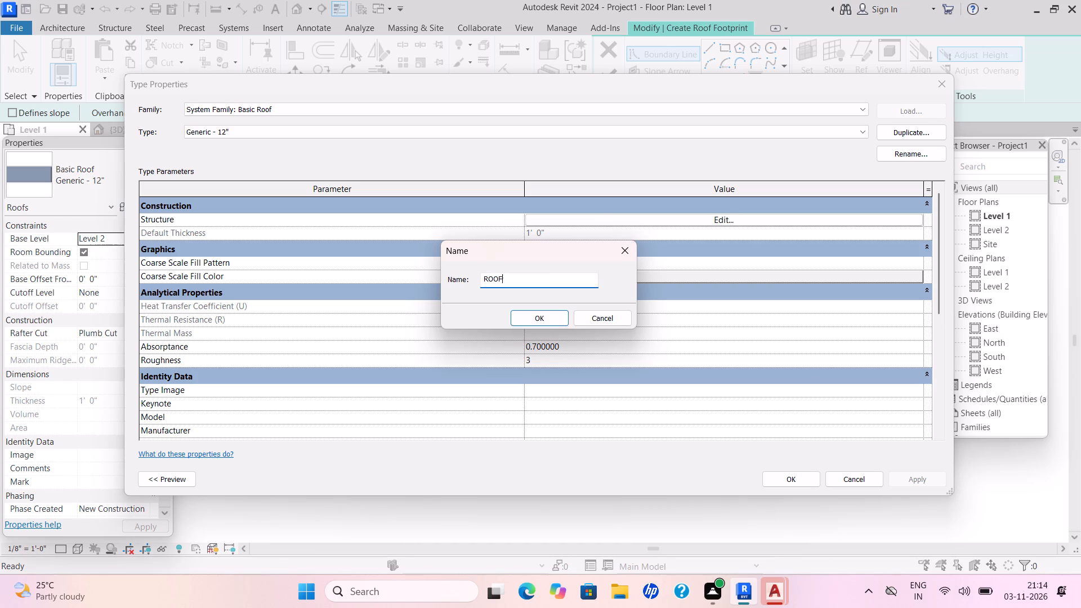
pyautogui.press('space')
pyautogui.write('6"')
pyautogui.press('Return')
# Set the structure layer thickness of the ROOF 6" type to 6" and apply the type.
pyautogui.click(724, 221)
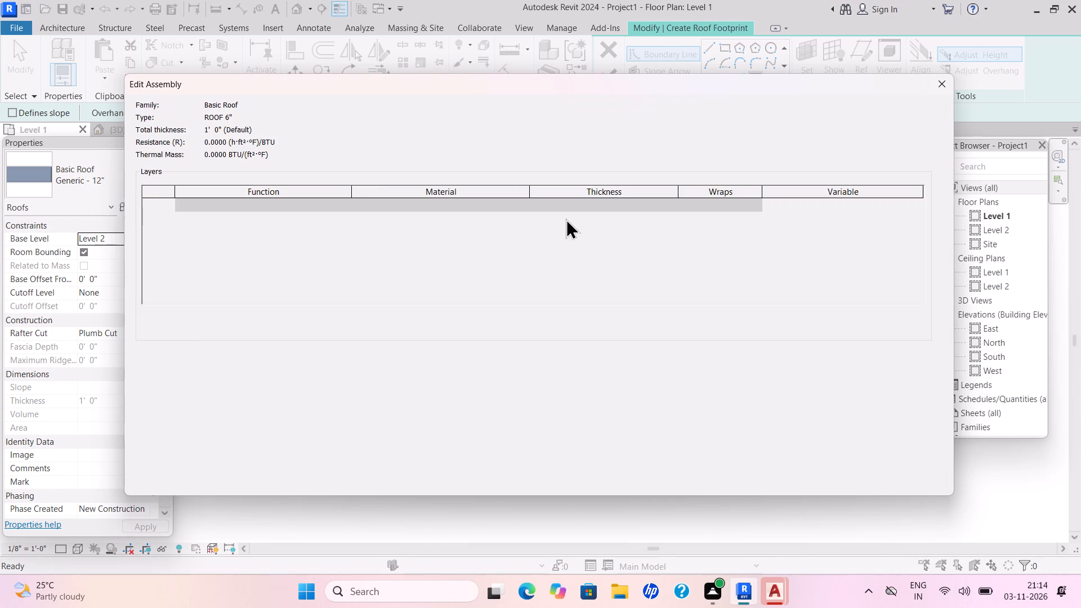
pyautogui.click(566, 218)
pyautogui.press('BackSpace')
pyautogui.write('6"')
pyautogui.press('Return')
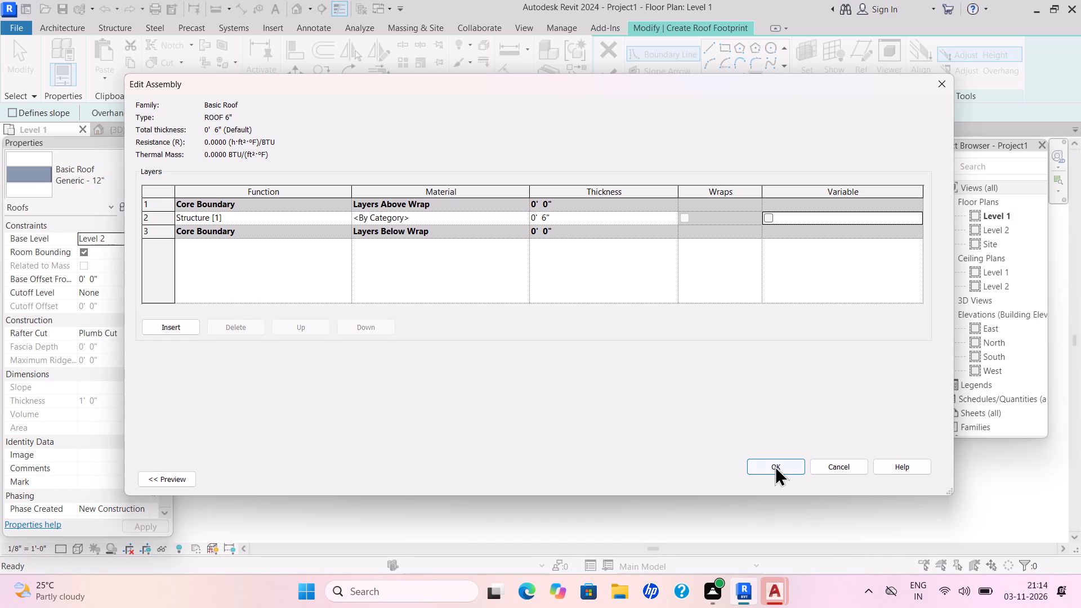
pyautogui.click(775, 466)
pyautogui.click(924, 477)
pyautogui.click(815, 477)
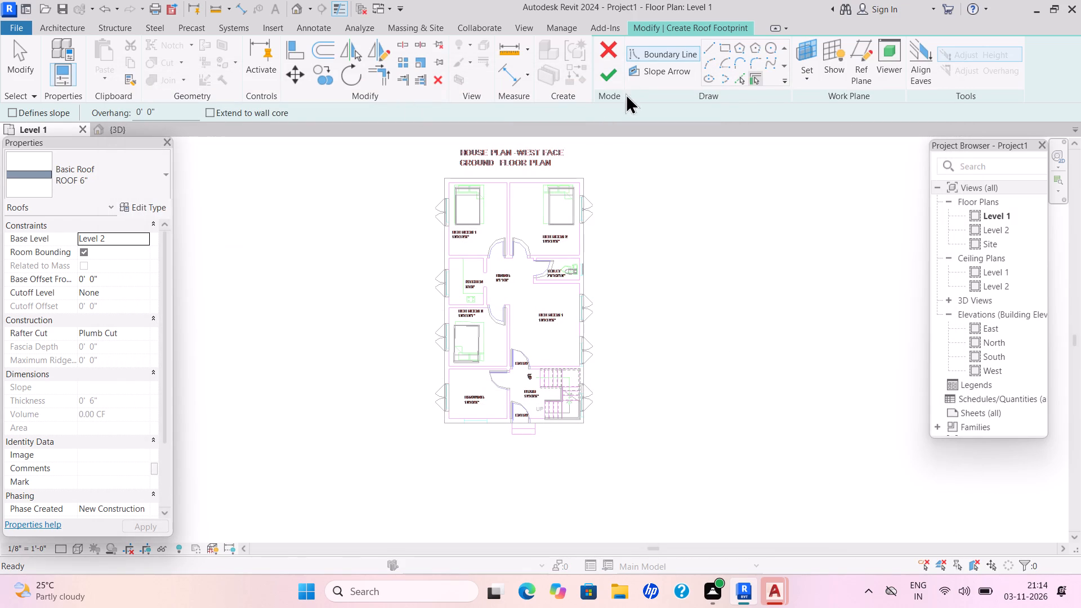
# Sketch a rectangular roof footprint offset 3' outside the building's outer walls, finish the roof, and check it in 3D.
pyautogui.doubleClick(723, 48)
pyautogui.moveTo(188, 114); pyautogui.dragTo(176, 114)
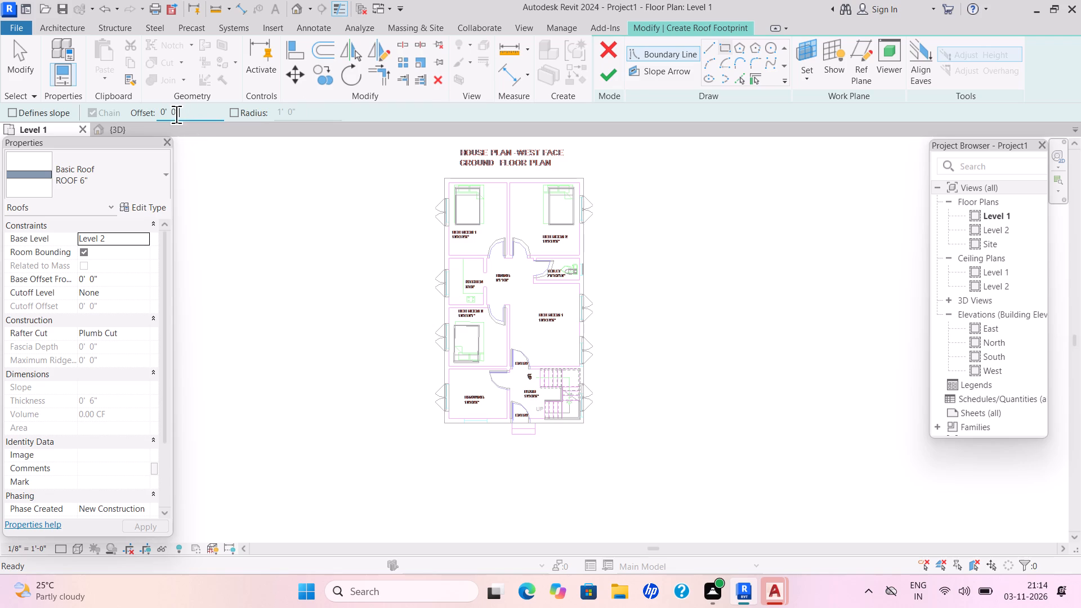
pyautogui.moveTo(176, 114); pyautogui.dragTo(117, 117)
pyautogui.press('BackSpace')
pyautogui.write("3'")
pyautogui.press('Return')
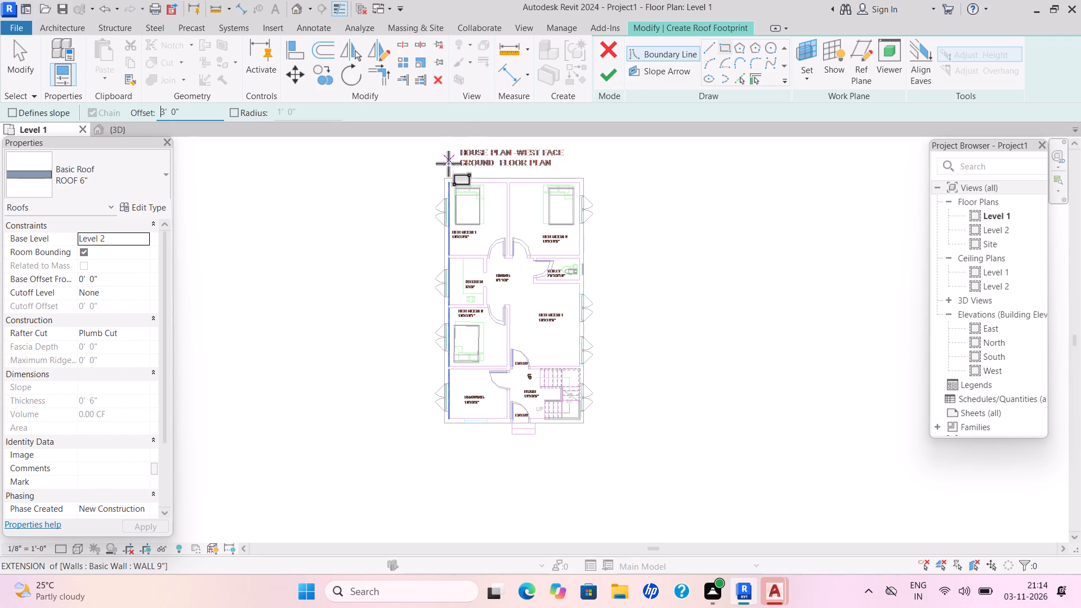
pyautogui.click(441, 175)
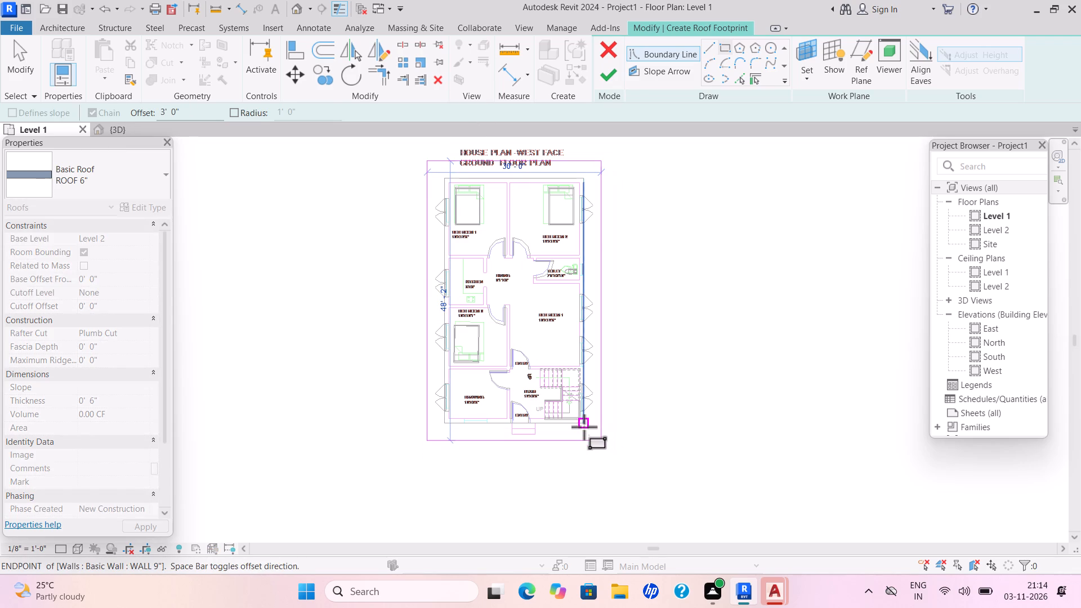
pyautogui.click(584, 427)
pyautogui.click(601, 80)
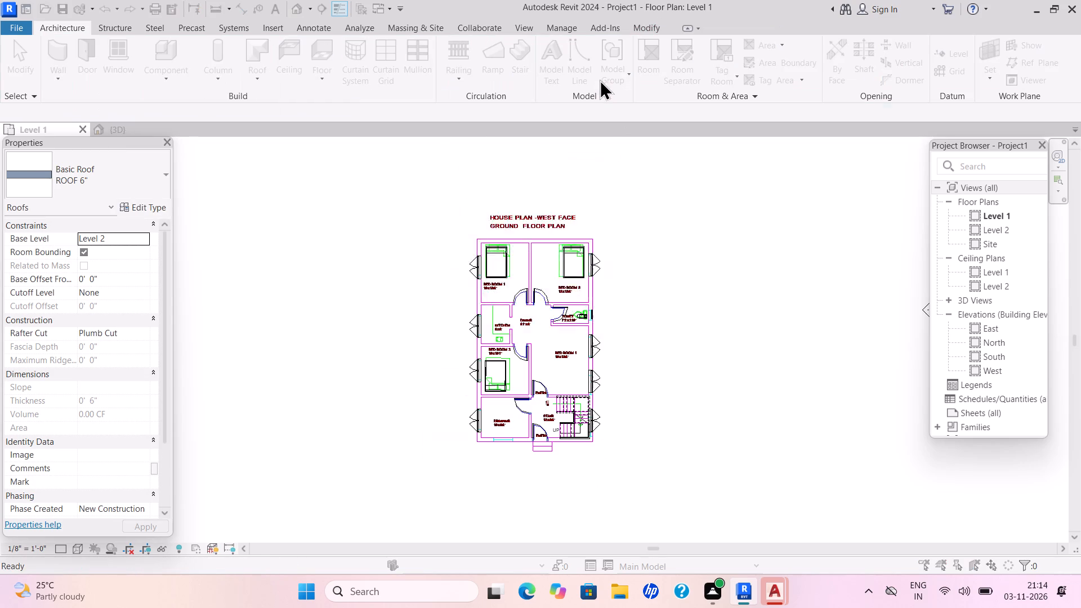
pyautogui.click(596, 289)
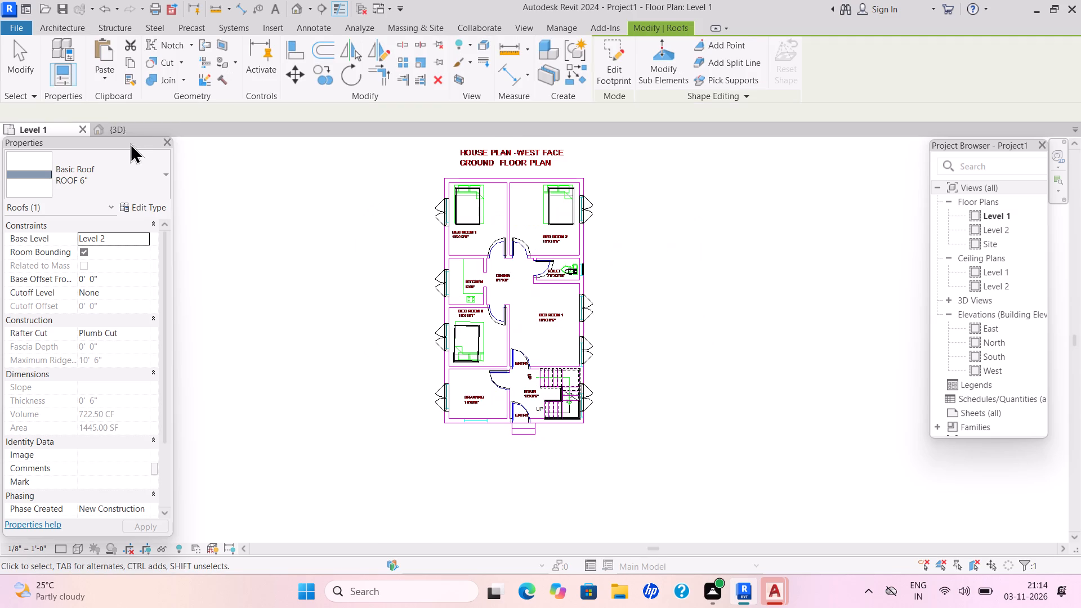
pyautogui.click(131, 129)
pyautogui.click(559, 312)
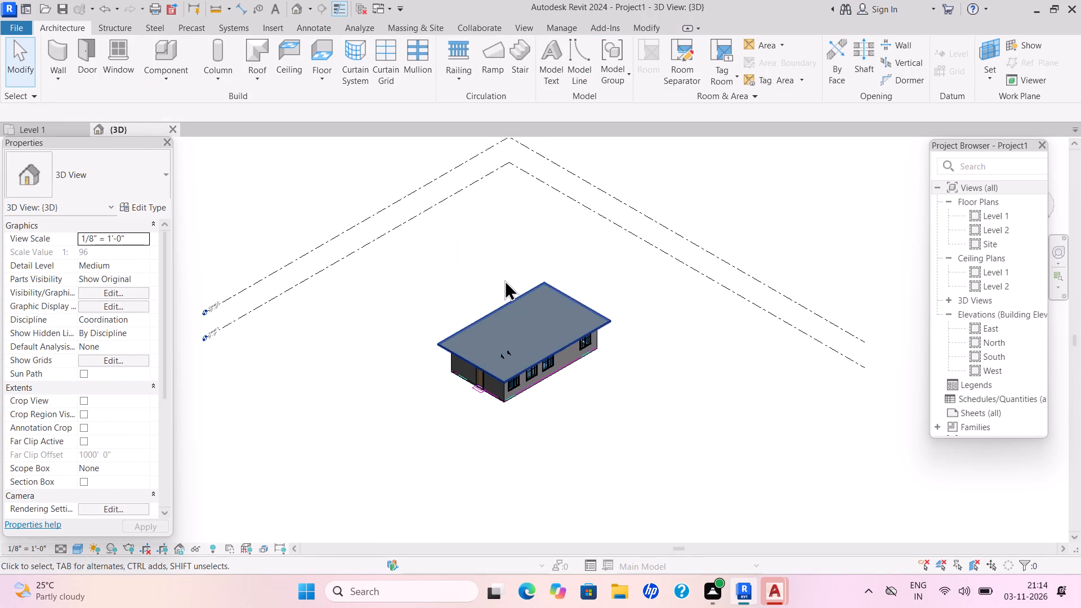
# From the Level 1 plan, start a rectangular railing path sketch with base level Level 2 and base offset 6".
pyautogui.click(65, 131)
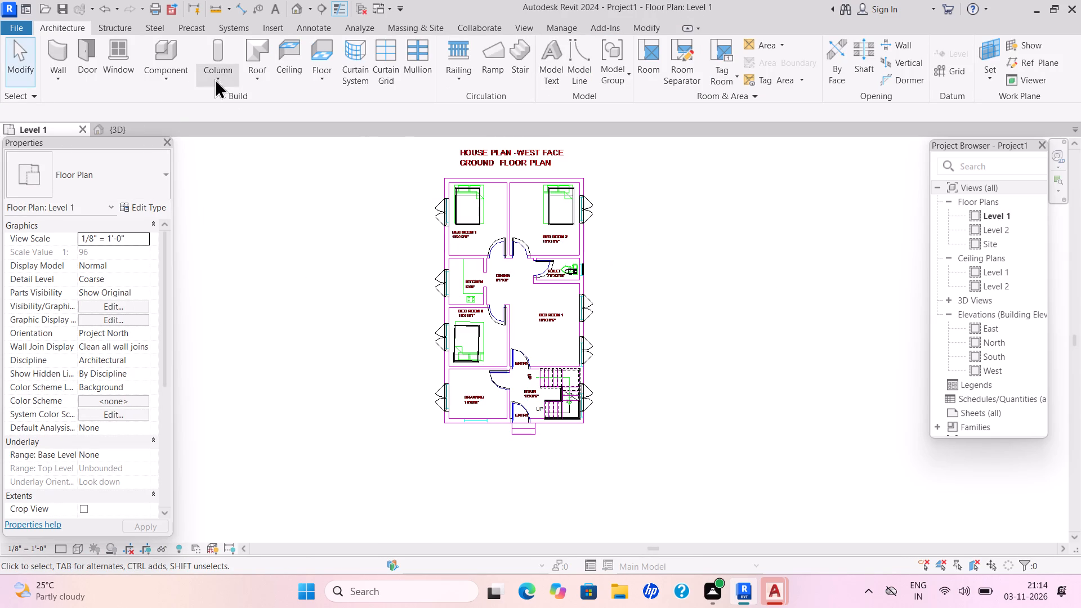
pyautogui.click(462, 73)
pyautogui.click(475, 90)
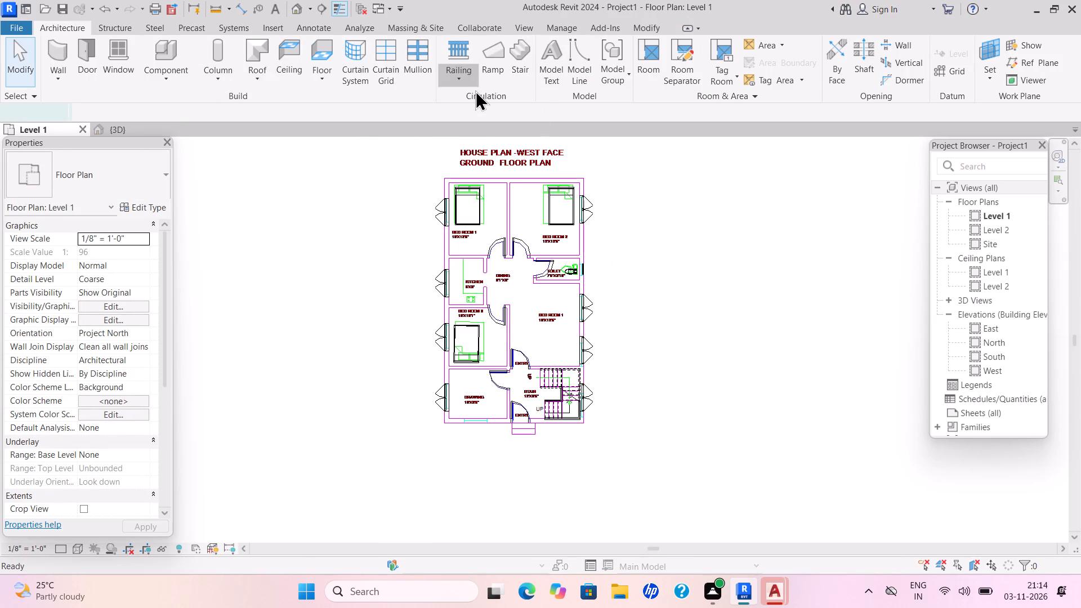
pyautogui.click(646, 51)
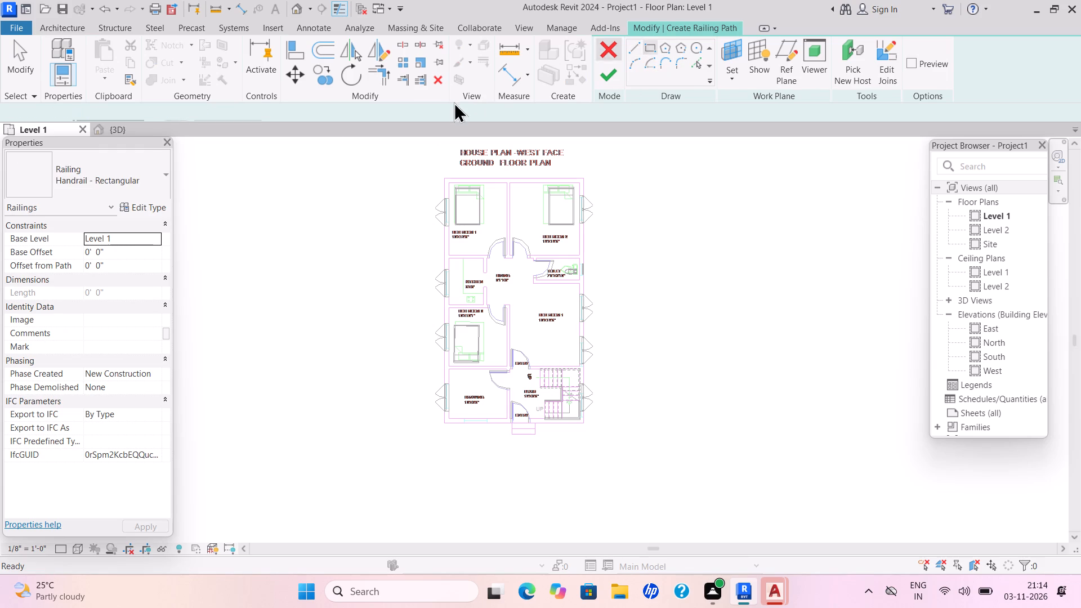
pyautogui.click(154, 234)
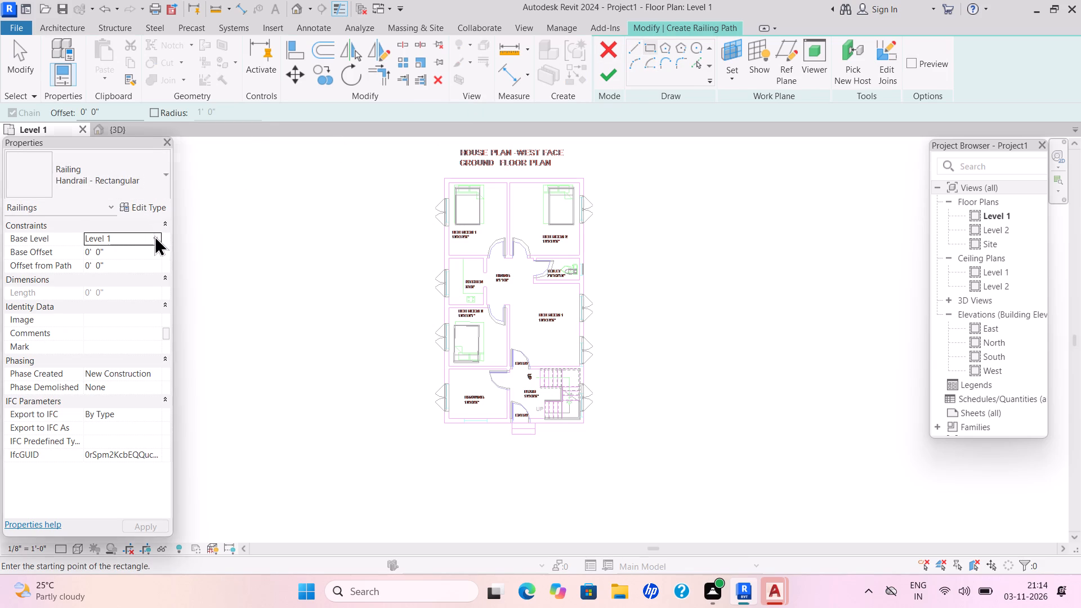
pyautogui.click(136, 280)
pyautogui.click(127, 250)
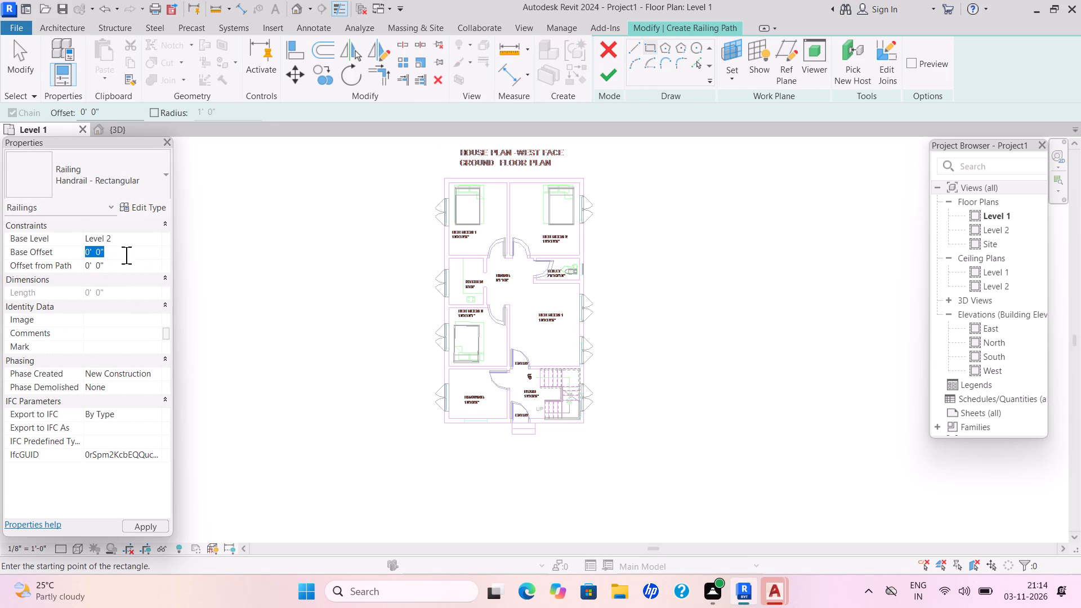
pyautogui.press('BackSpace')
pyautogui.write('6"')
pyautogui.press('Return')
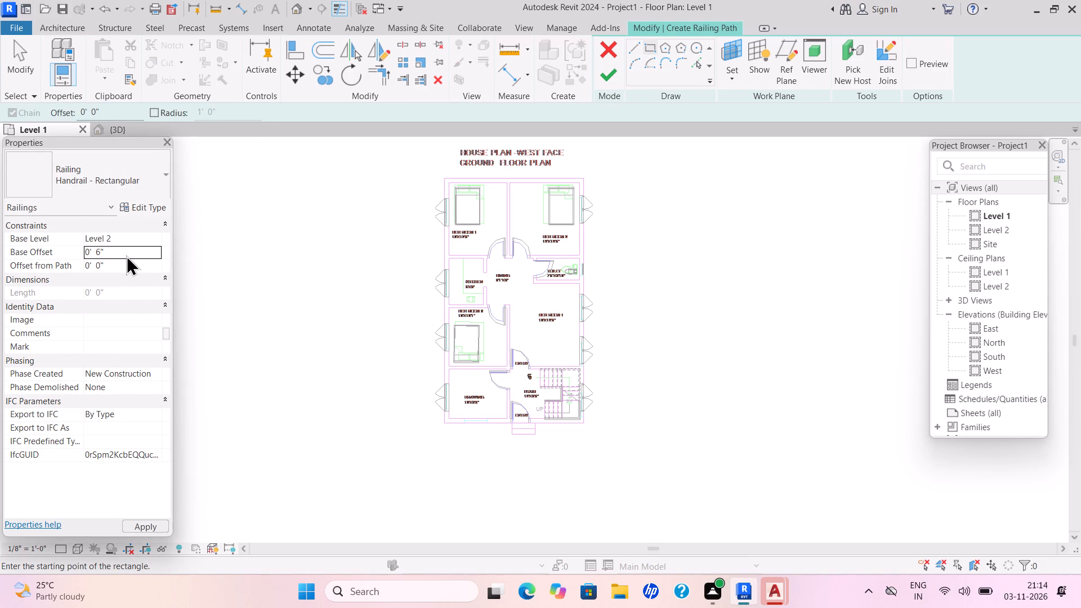
# Sketch the rectangular railing path offset 3' outside the outer walls, finish the railing, and check it in 3D.
pyautogui.moveTo(118, 113); pyautogui.dragTo(77, 122)
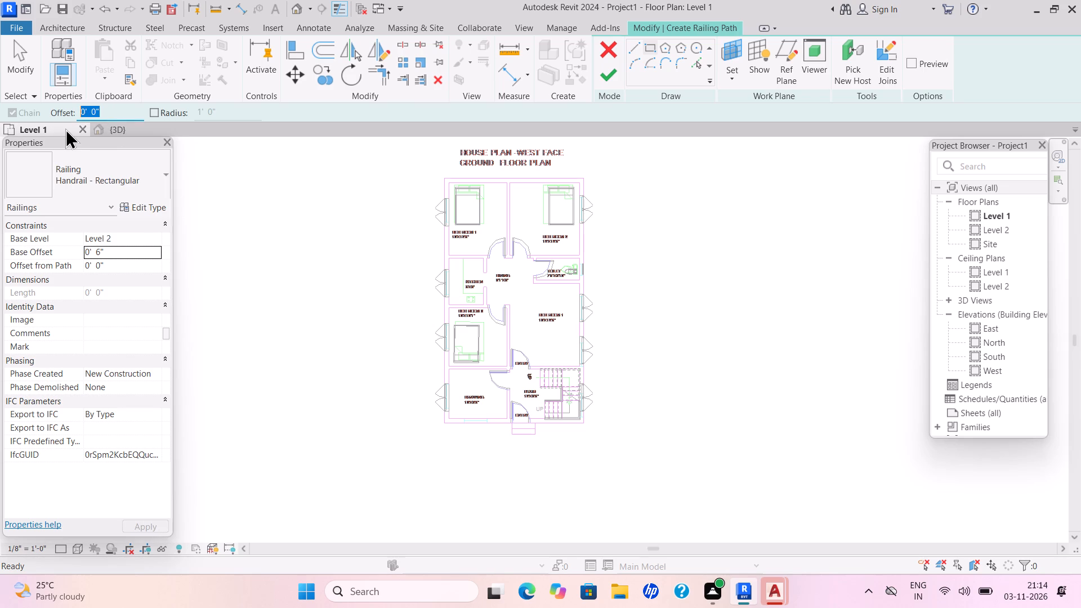
pyautogui.press('BackSpace')
pyautogui.write("3'")
pyautogui.press('Return')
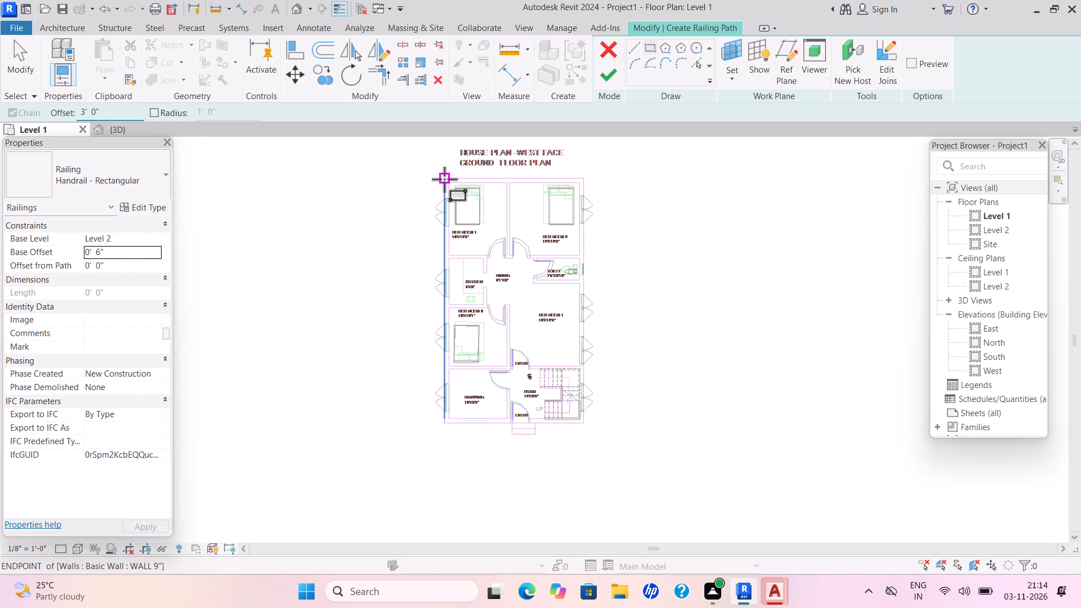
pyautogui.moveTo(444, 179); pyautogui.dragTo(455, 194)
pyautogui.moveTo(586, 427); pyautogui.dragTo(596, 424)
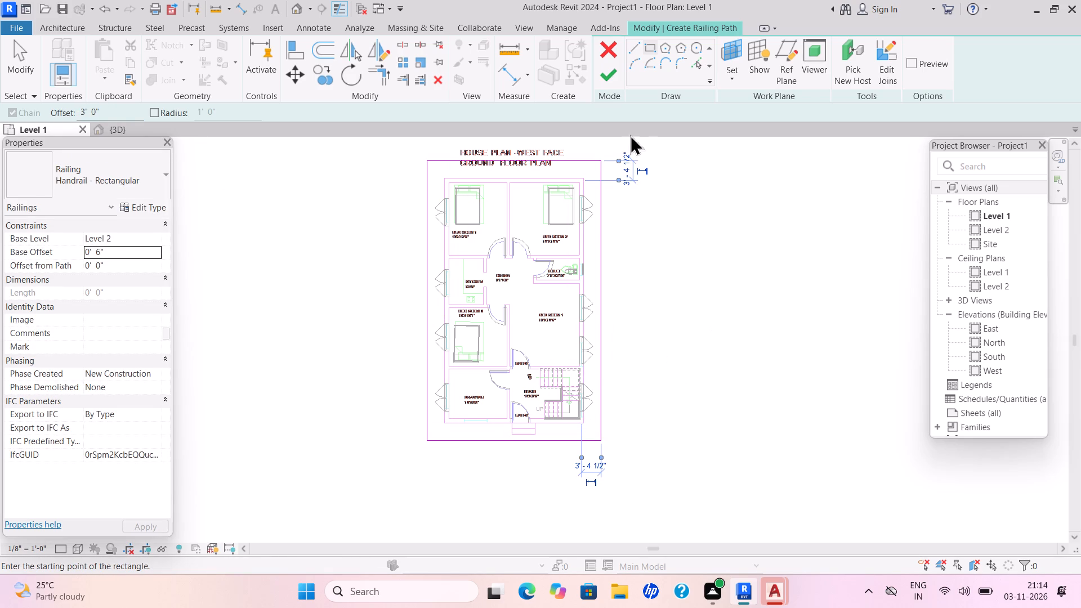
pyautogui.click(606, 81)
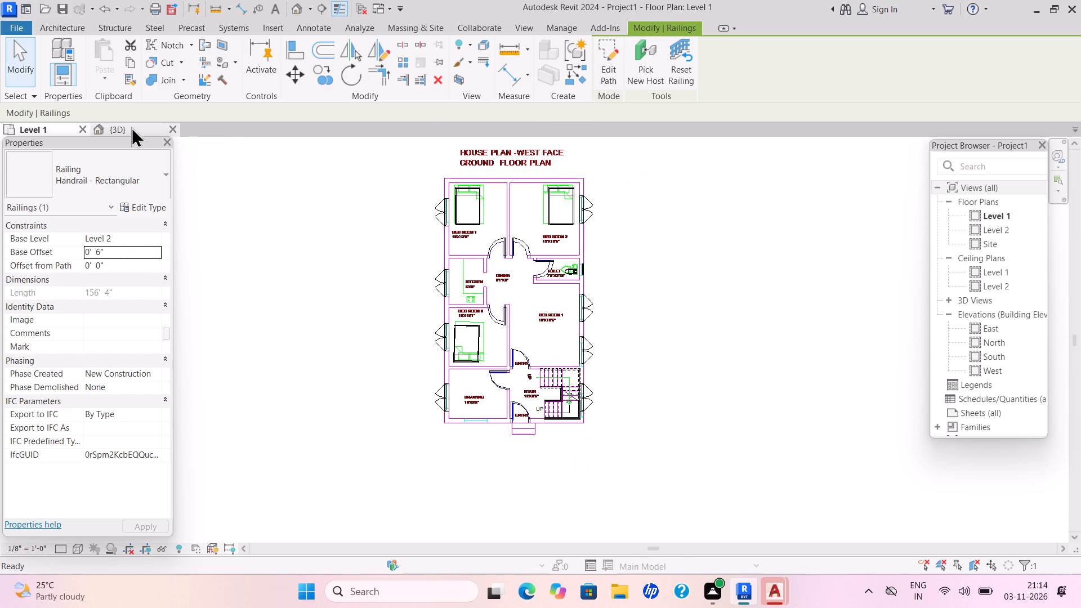
pyautogui.click(132, 130)
pyautogui.click(619, 269)
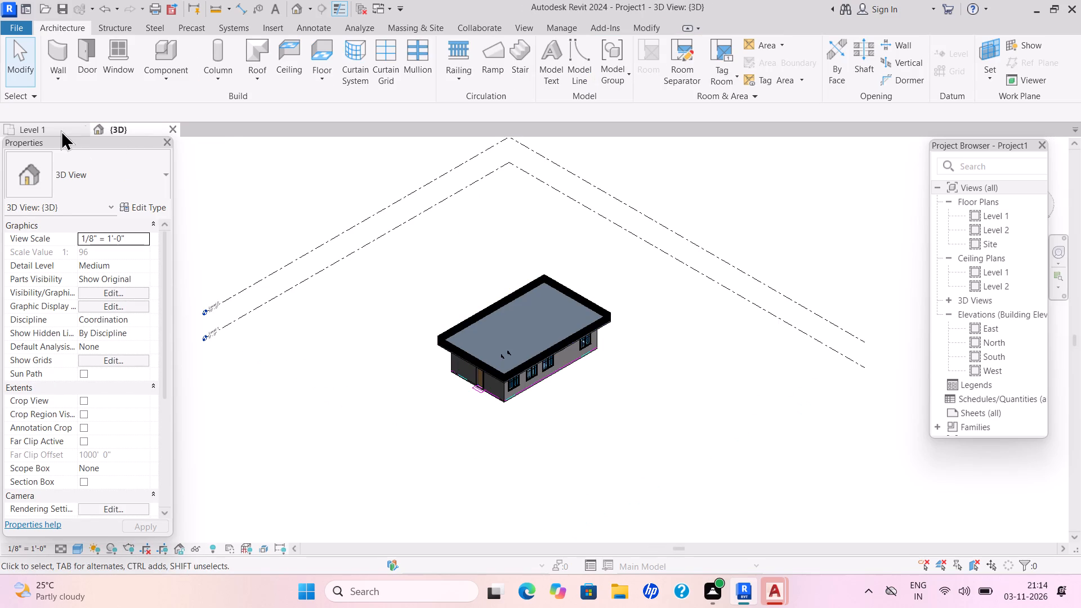
# From the Level 1 plan, start an architectural wall and duplicate the Generic - 8" type as CMD 6".
pyautogui.click(61, 130)
pyautogui.click(65, 71)
pyautogui.click(95, 96)
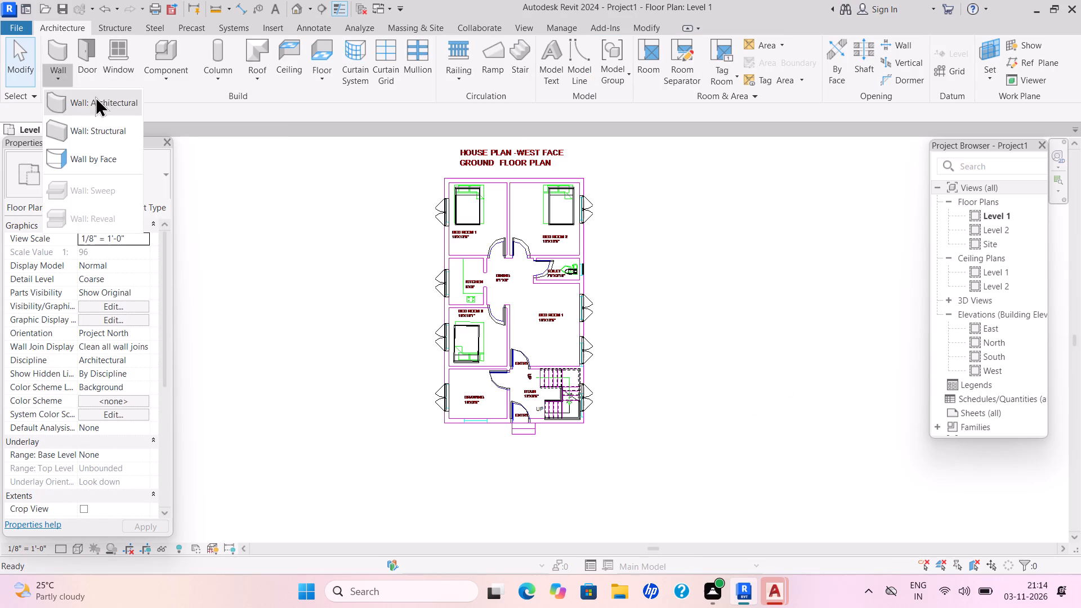
pyautogui.click(147, 183)
pyautogui.scroll(3, 134, 263)
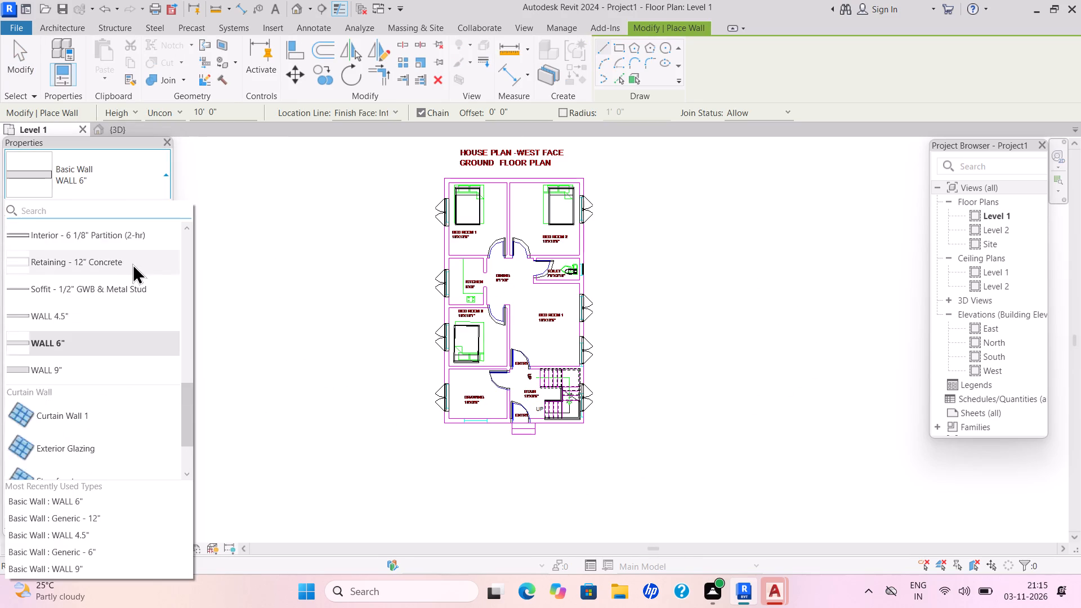
pyautogui.scroll(1, 132, 263)
pyautogui.click(108, 241)
pyautogui.click(127, 207)
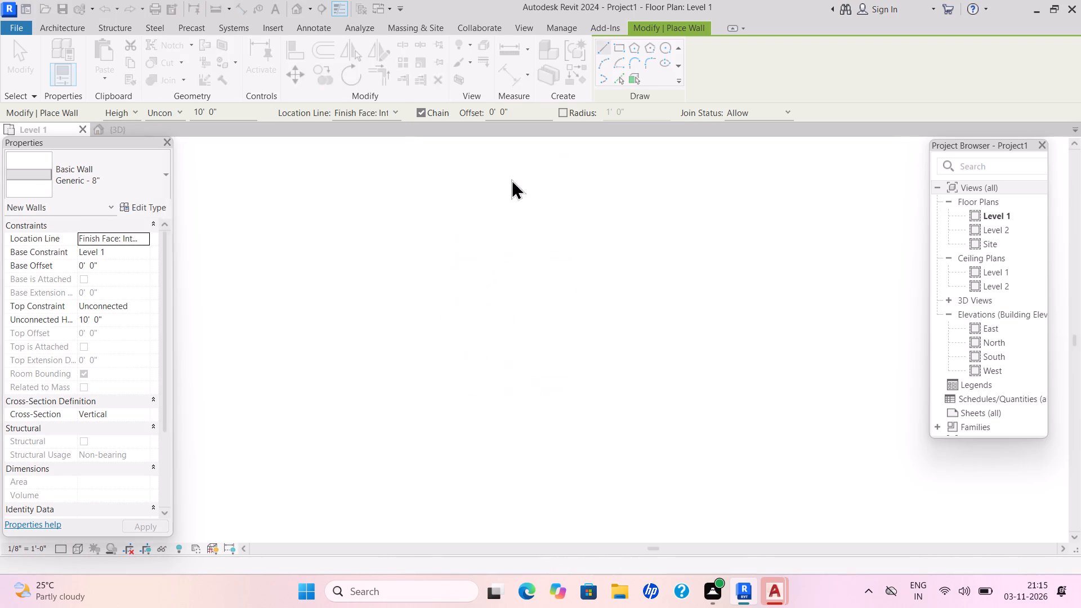
pyautogui.click(899, 134)
pyautogui.press('BackSpace')
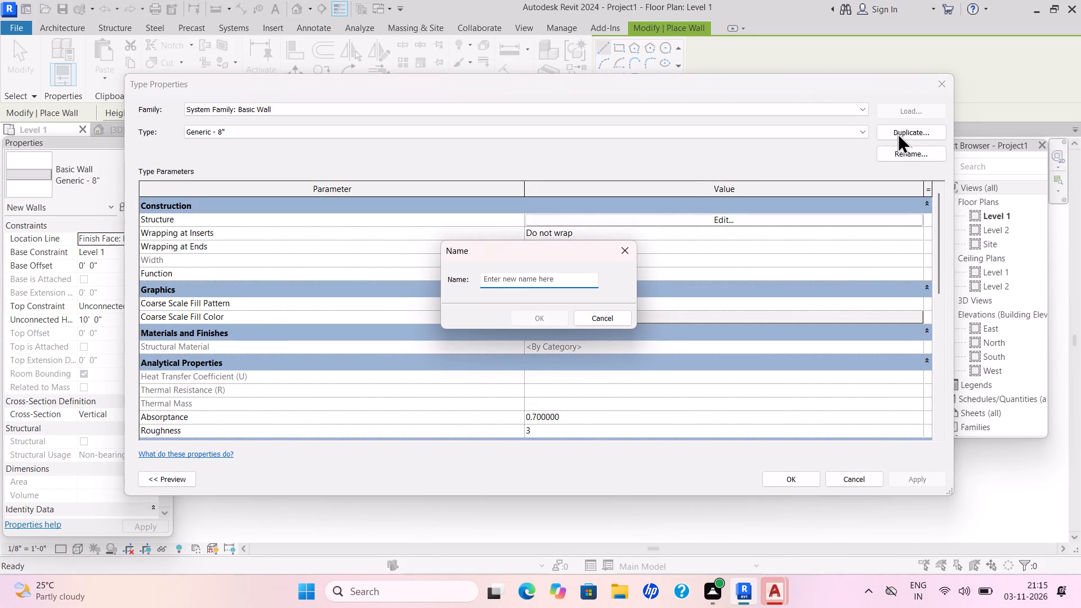
pyautogui.write('CMD')
pyautogui.press('space')
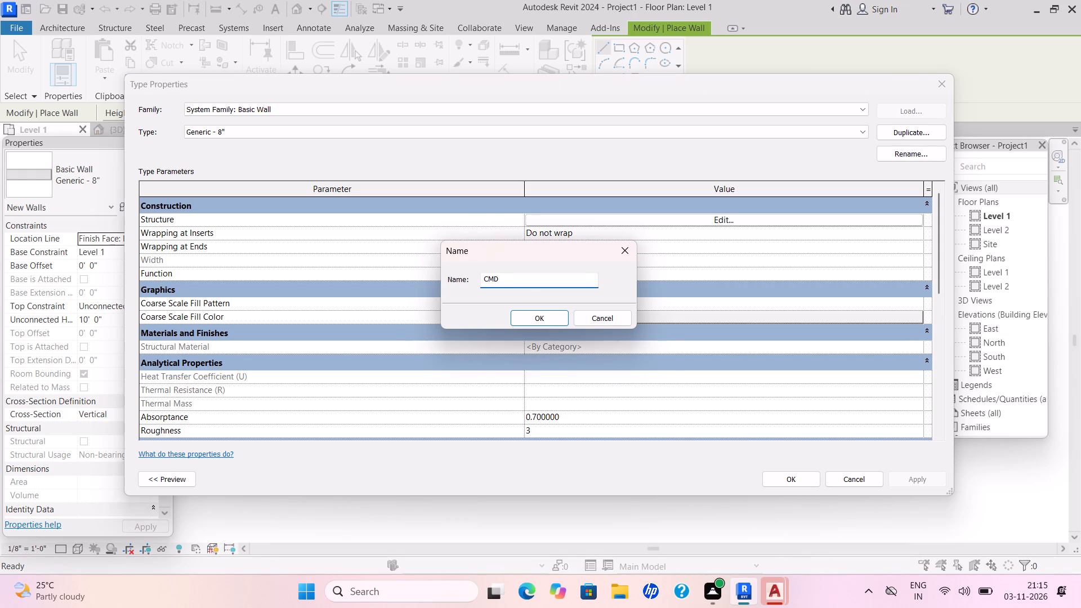
pyautogui.write('6"')
pyautogui.press('Return')
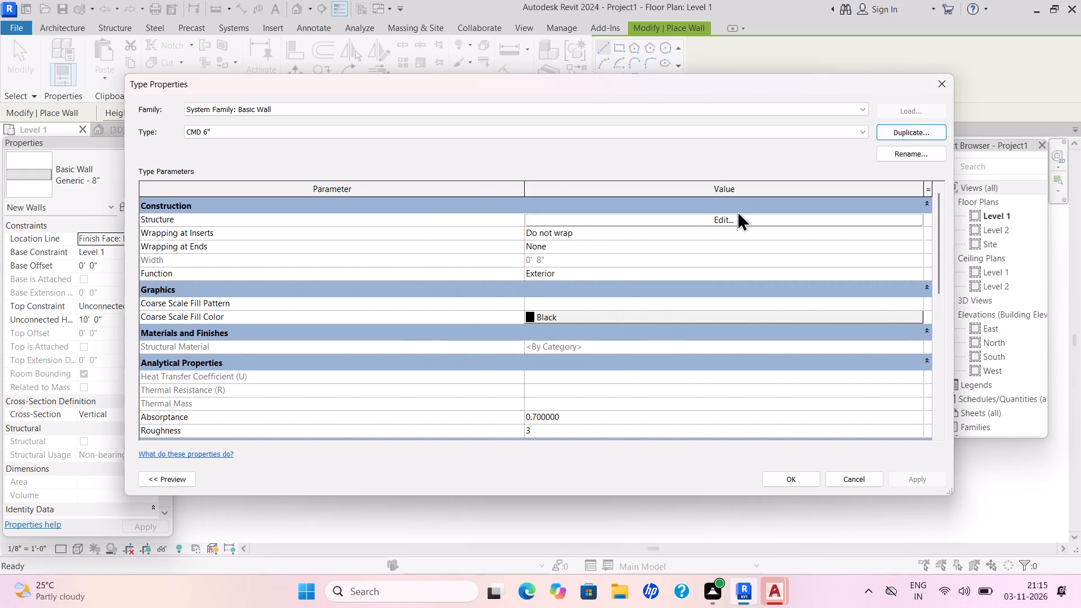
# Set the structure layer thickness of the CMD 6" wall type to 6" and apply the type.
pyautogui.click(723, 222)
pyautogui.moveTo(544, 216); pyautogui.dragTo(538, 226)
pyautogui.press('BackSpace')
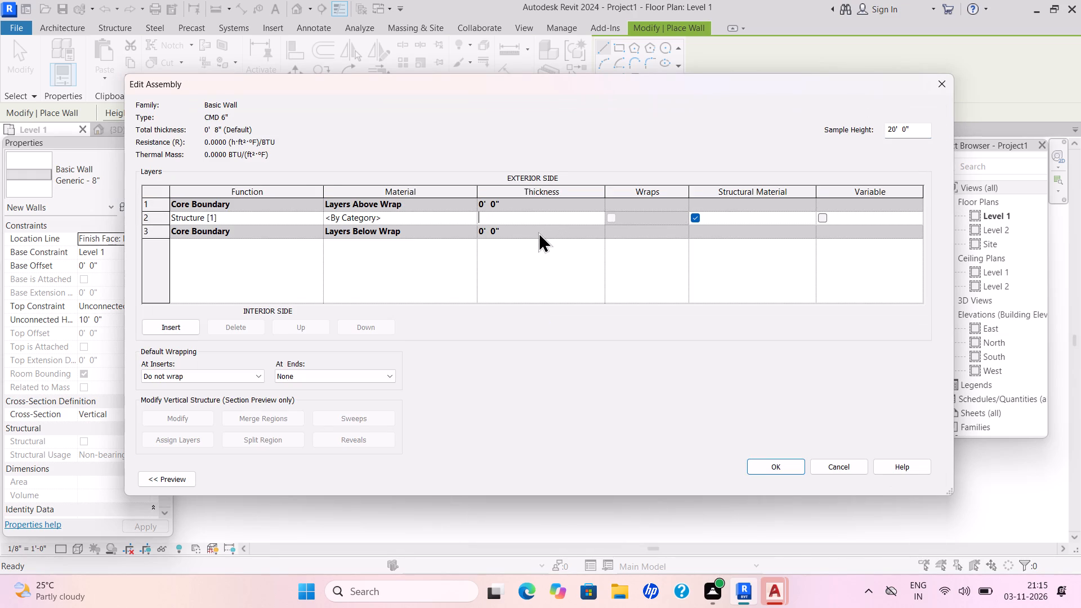
pyautogui.write('6"')
pyautogui.press('Return')
pyautogui.click(789, 464)
pyautogui.click(920, 480)
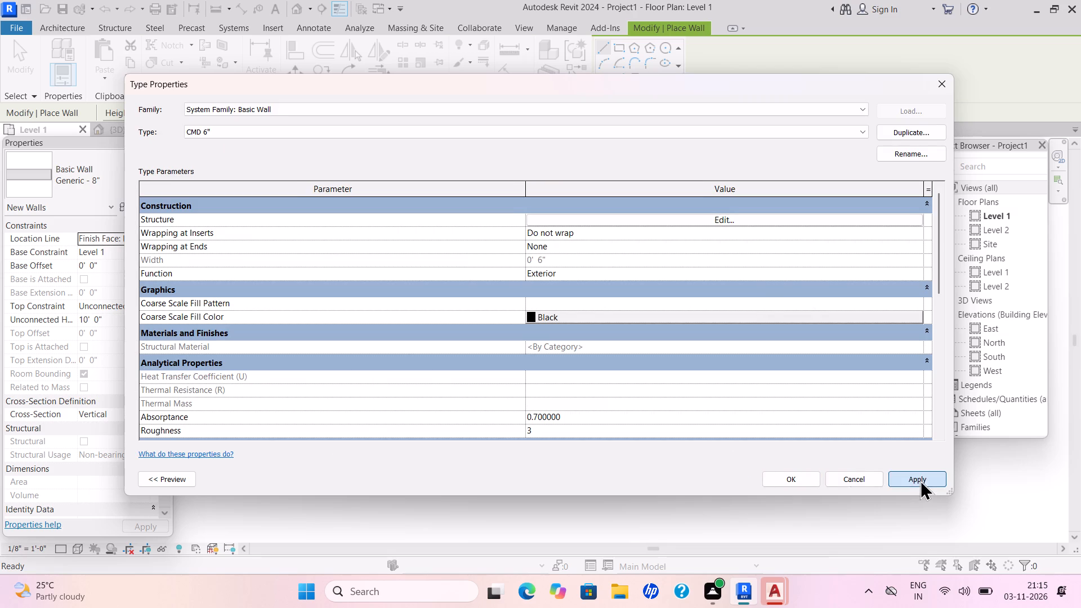
pyautogui.click(801, 479)
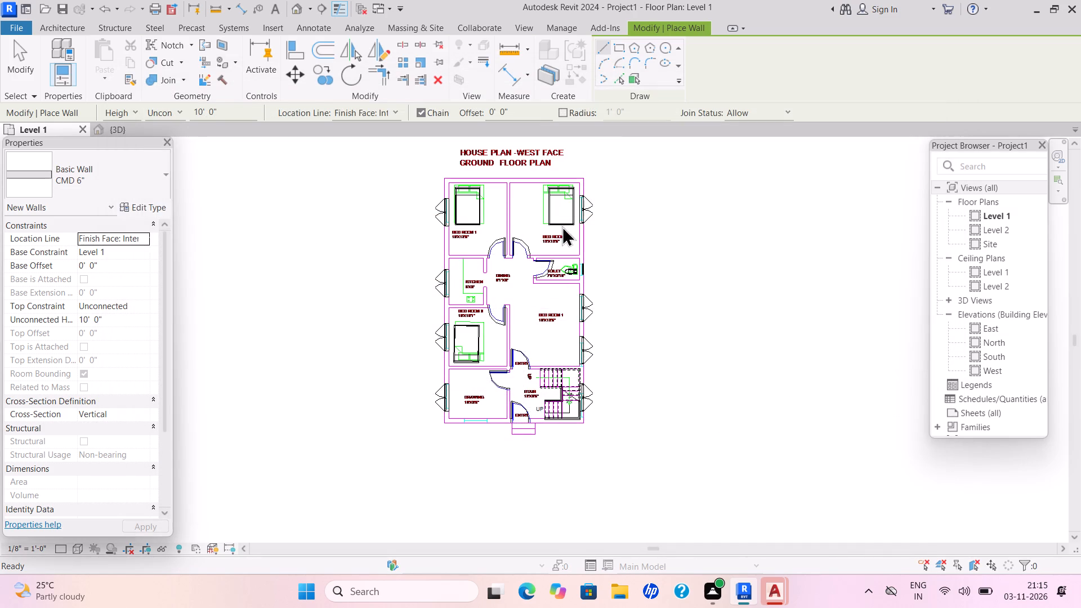
# Draw a rectangular compound wall of type CMD 6" around the house, 4' high and about 46'-6" by 59'.
pyautogui.moveTo(113, 320); pyautogui.dragTo(111, 326)
pyautogui.press('BackSpace')
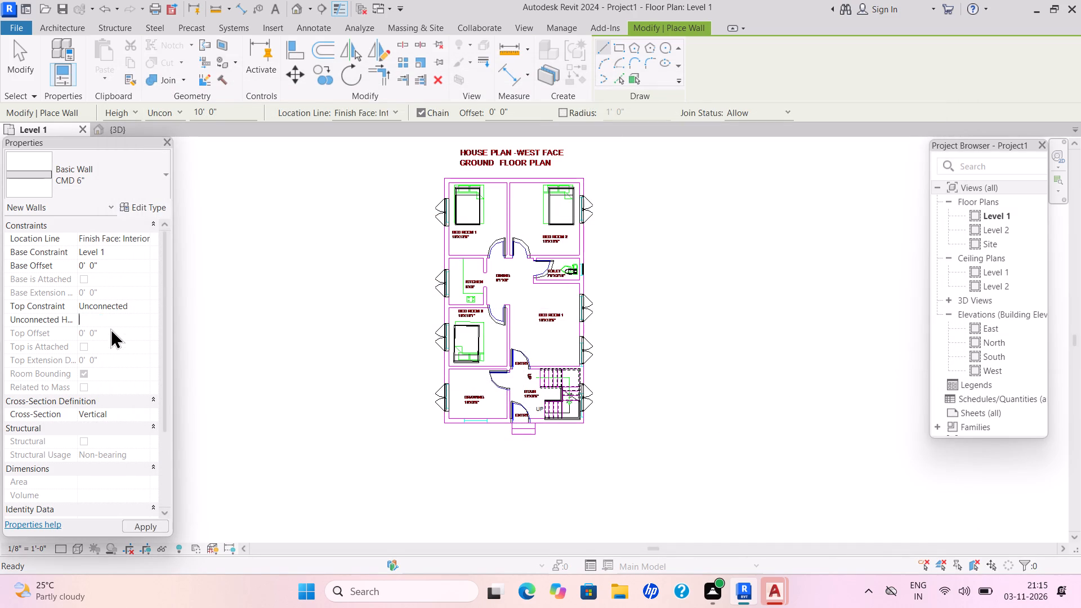
pyautogui.write("4'")
pyautogui.press('Return')
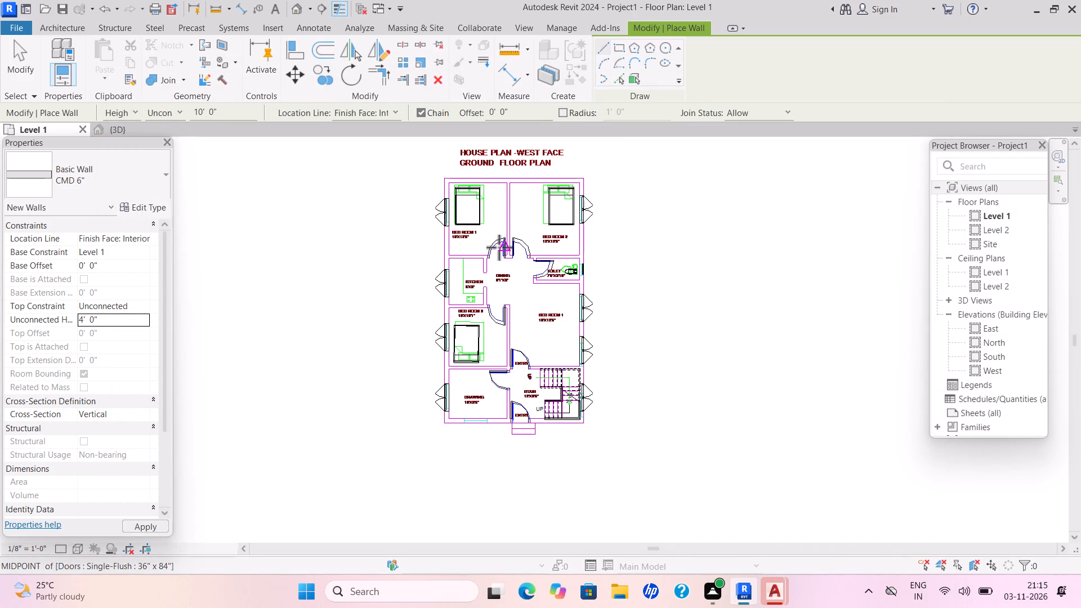
pyautogui.scroll(3, 490, 314)
pyautogui.moveTo(490, 316); pyautogui.dragTo(469, 356, button='middle')
pyautogui.scroll(-2, 486, 325)
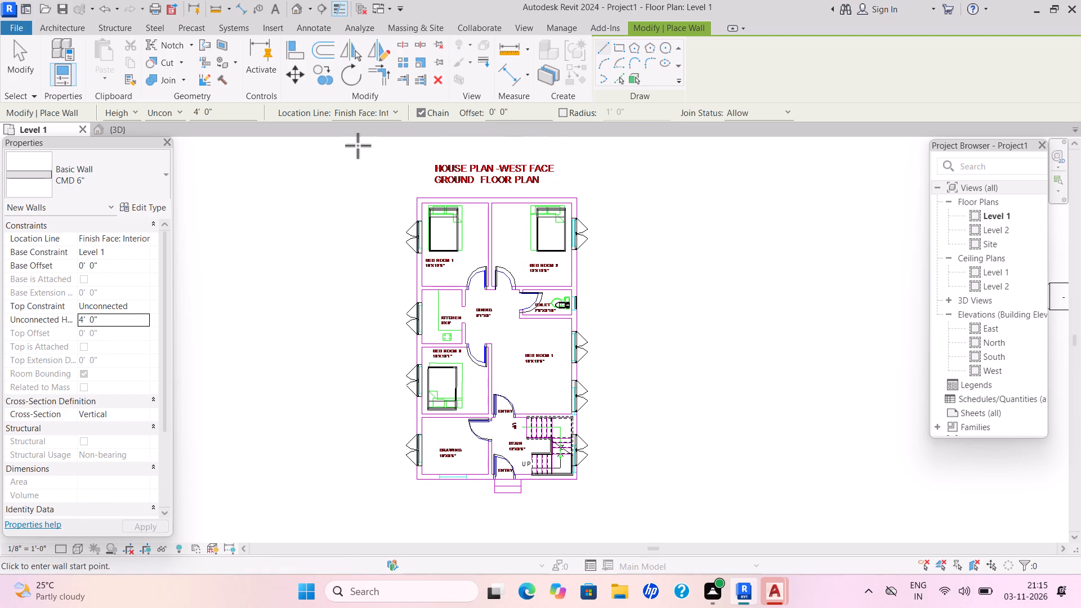
pyautogui.moveTo(351, 146); pyautogui.dragTo(360, 149)
pyautogui.click(658, 153)
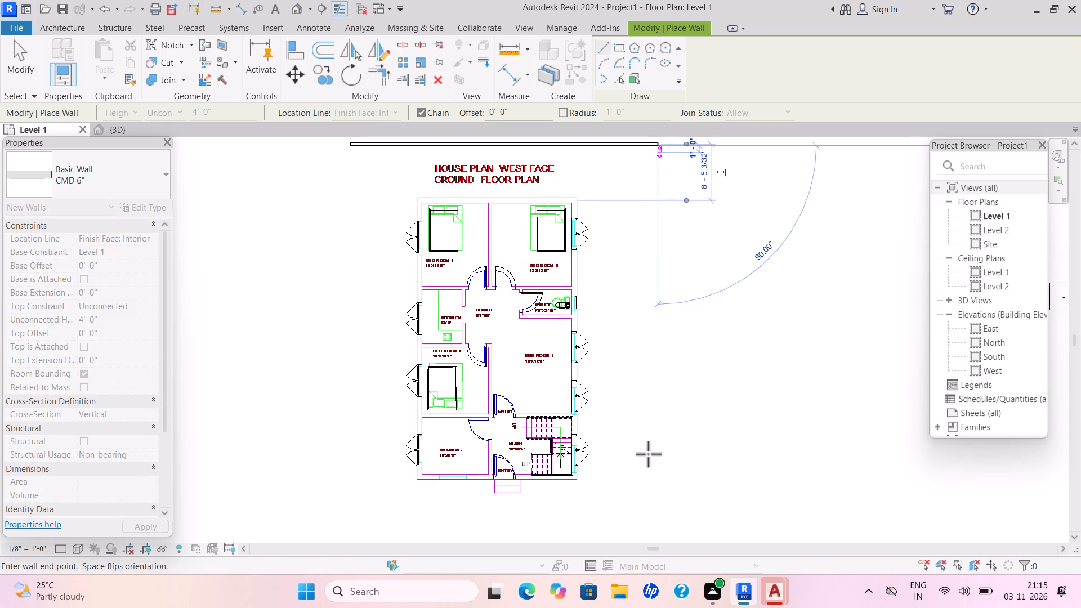
pyautogui.click(650, 538)
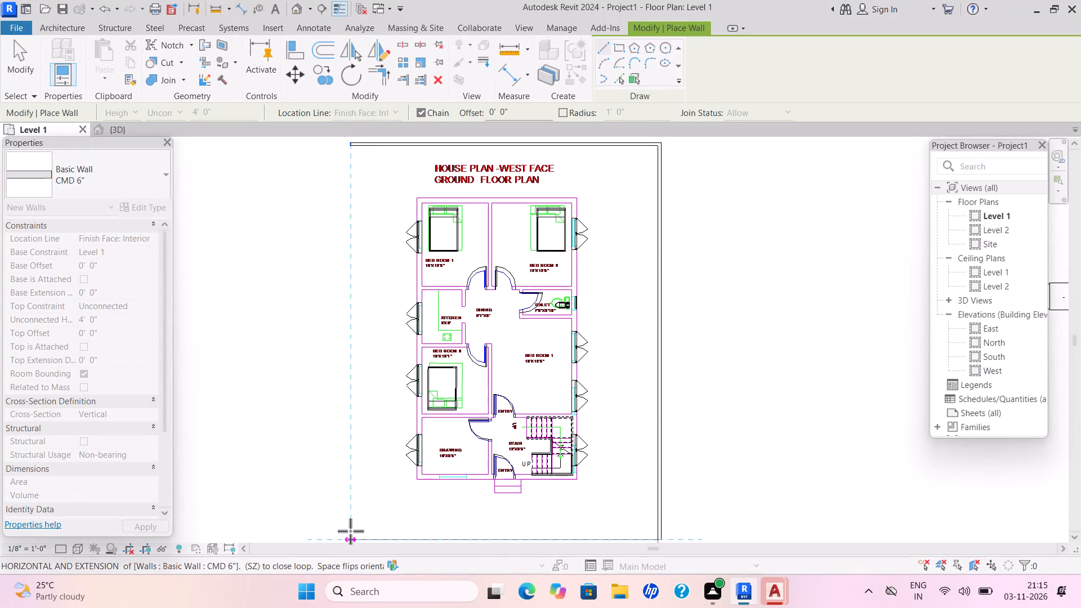
pyautogui.click(350, 531)
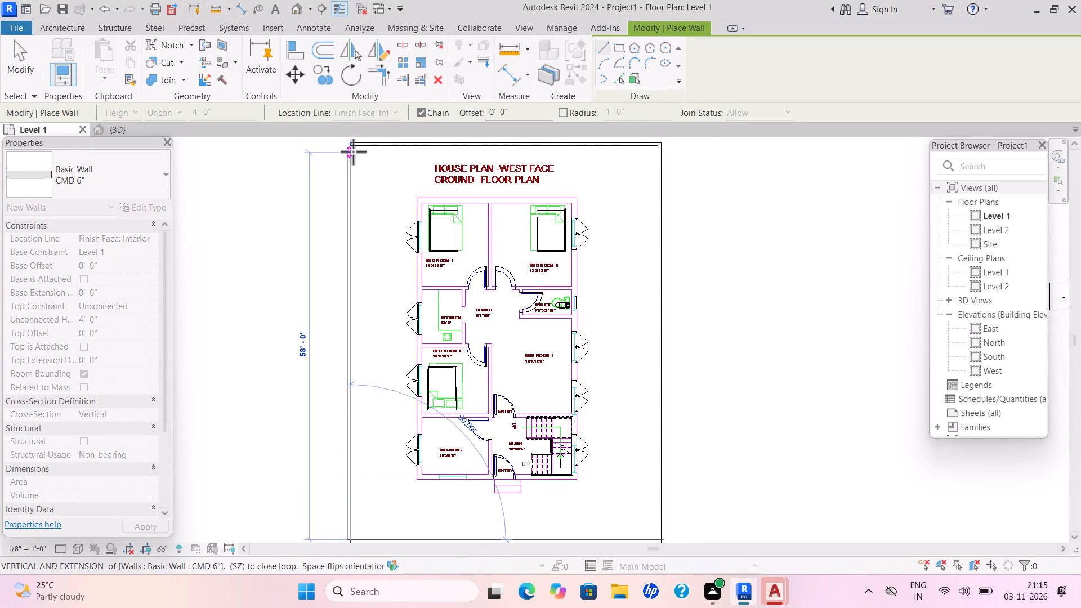
pyautogui.click(352, 141)
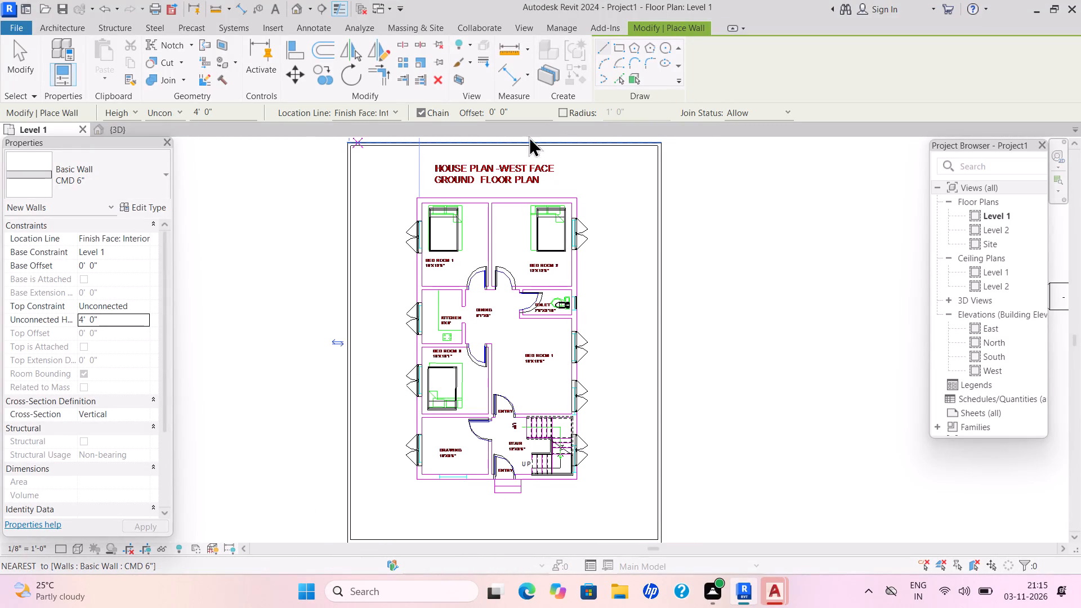
pyautogui.press('Escape')
pyautogui.press('Escape')
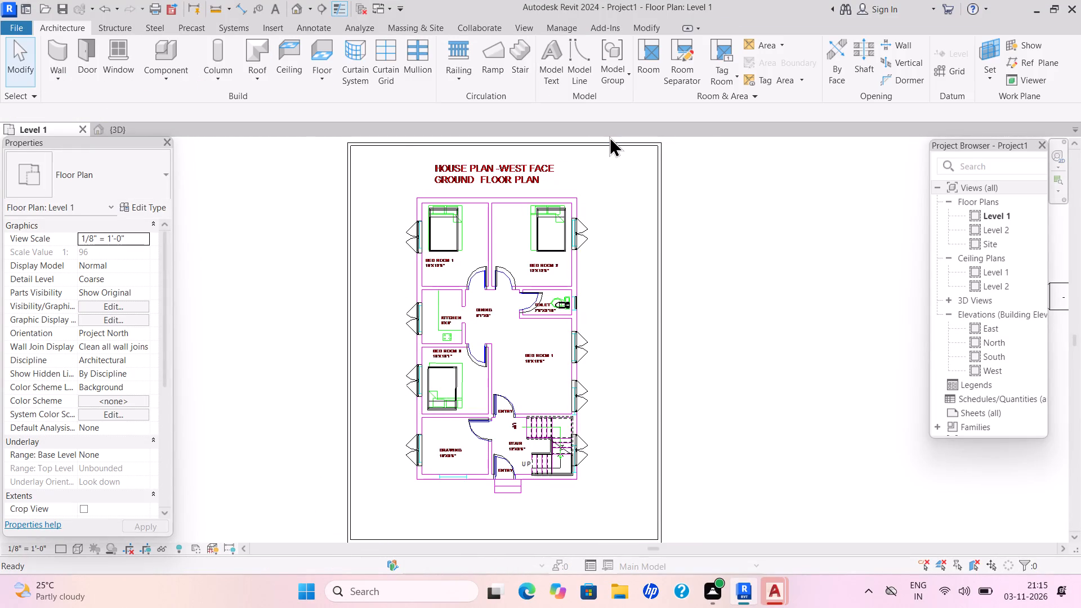
# Load the Gate_davinder_11707 gate family from the Gate folder inside the SHUBHAM CITY library in Documents.
pyautogui.scroll(2, 609, 136)
pyautogui.scroll(-3, 610, 143)
pyautogui.scroll(2, 612, 156)
pyautogui.scroll(-1, 612, 157)
pyautogui.moveTo(610, 288); pyautogui.dragTo(577, 333, button='middle')
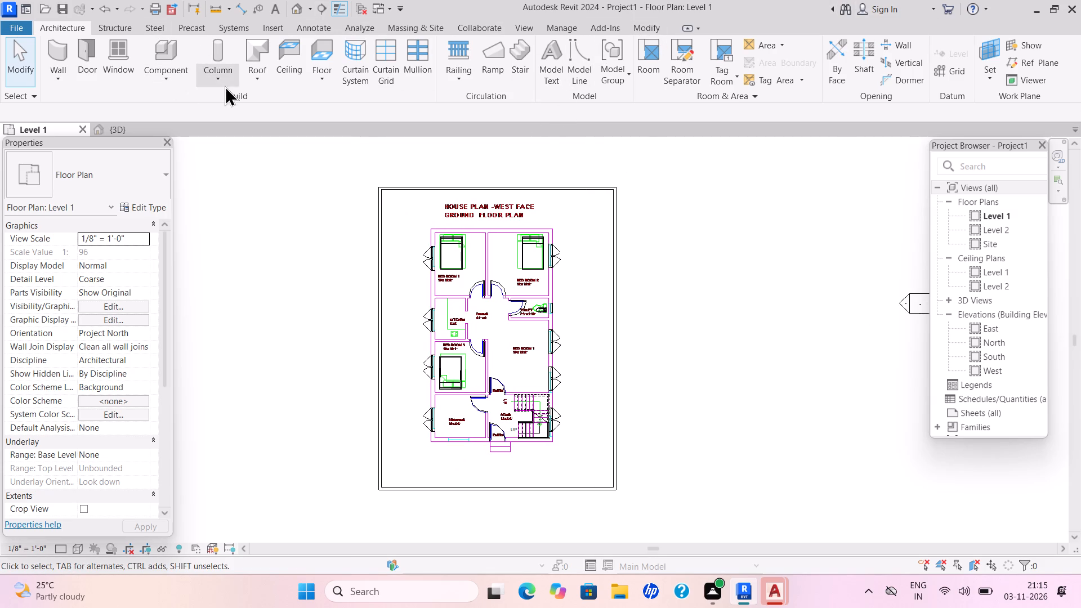
pyautogui.click(187, 77)
pyautogui.click(195, 99)
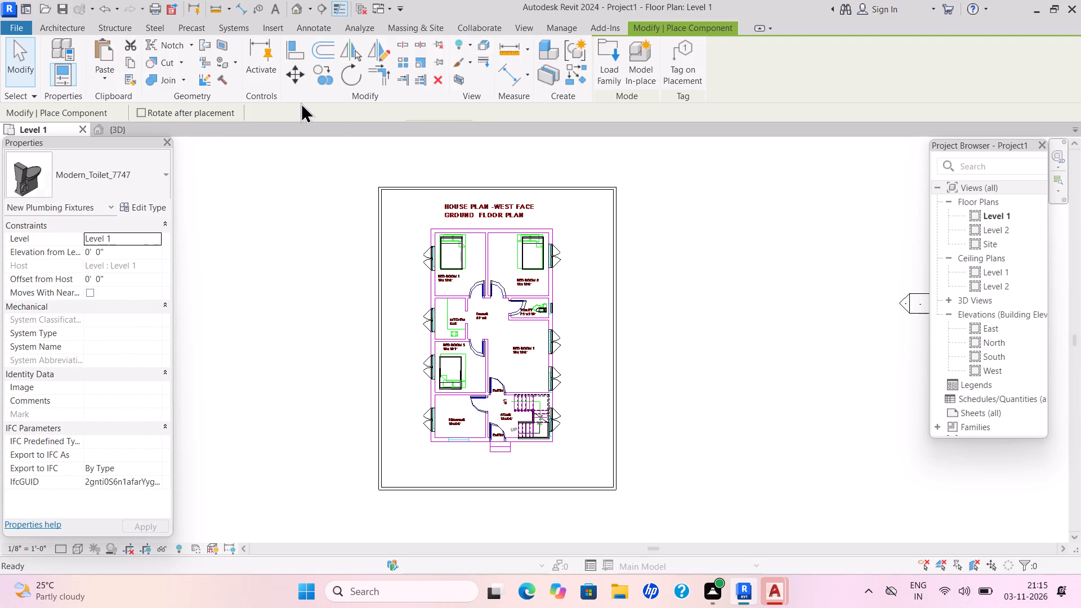
pyautogui.click(591, 62)
pyautogui.doubleClick(601, 64)
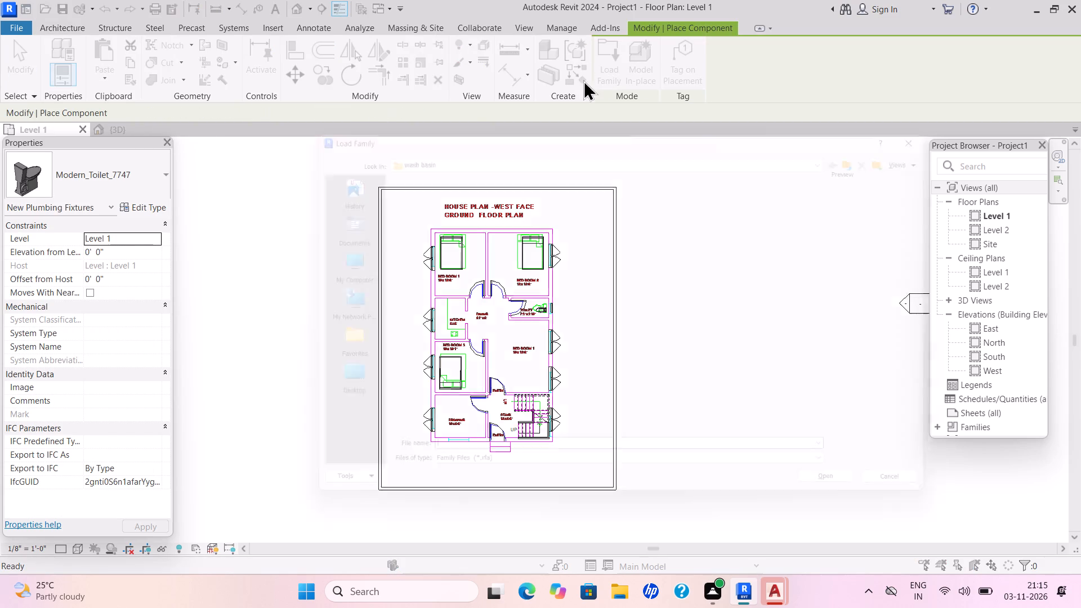
pyautogui.doubleClick(343, 223)
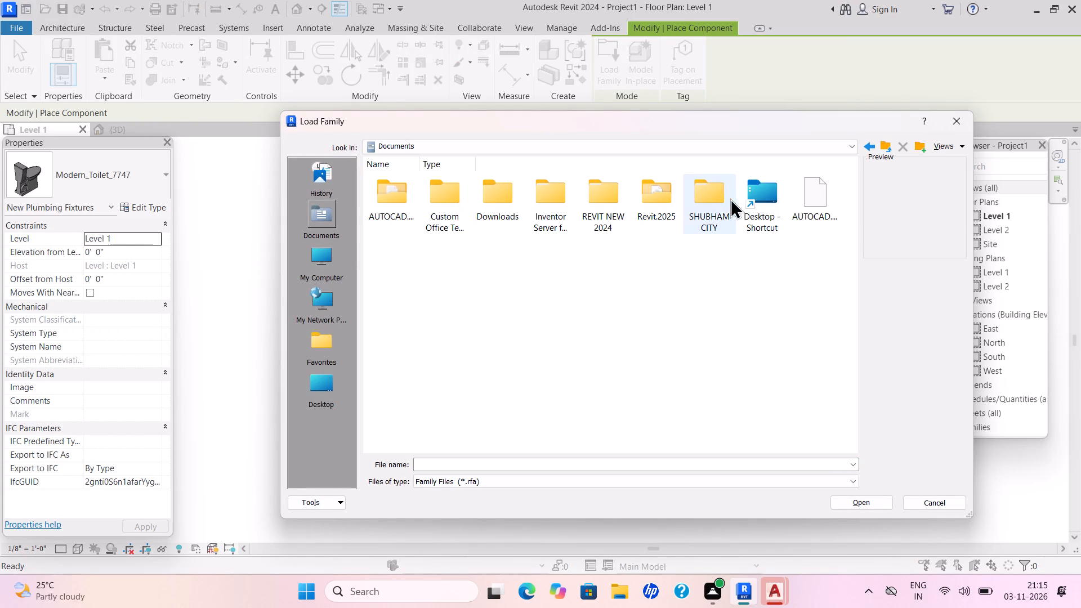
pyautogui.doubleClick(719, 202)
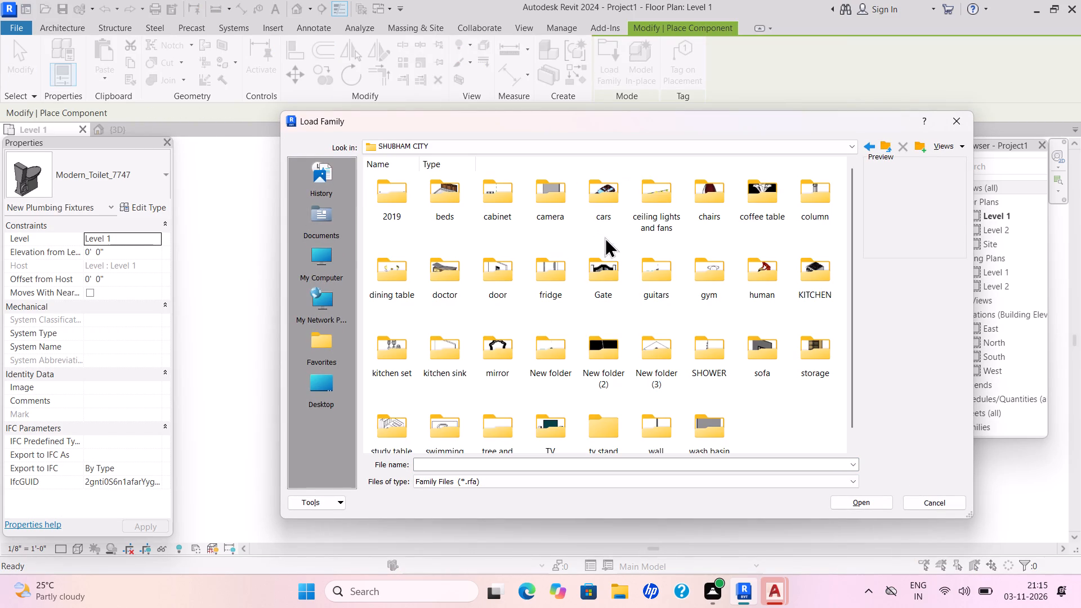
pyautogui.doubleClick(605, 267)
pyautogui.doubleClick(394, 267)
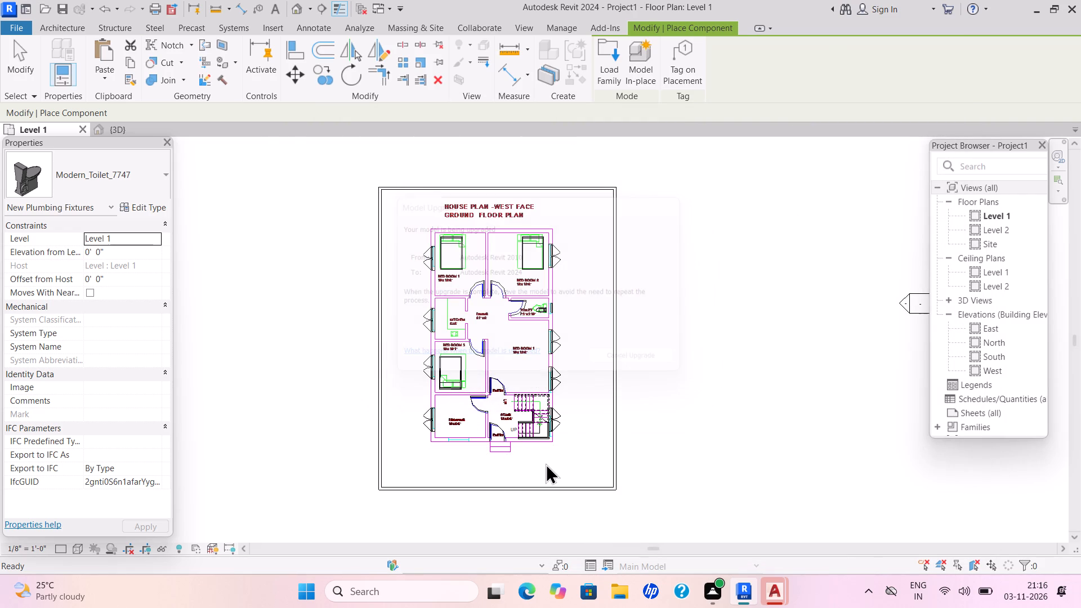
# Place the gate at the midpoint of the compound wall in front of the entrance steps.
pyautogui.scroll(1, 495, 488)
pyautogui.scroll(-2, 495, 488)
pyautogui.scroll(2, 495, 488)
pyautogui.scroll(-1, 495, 488)
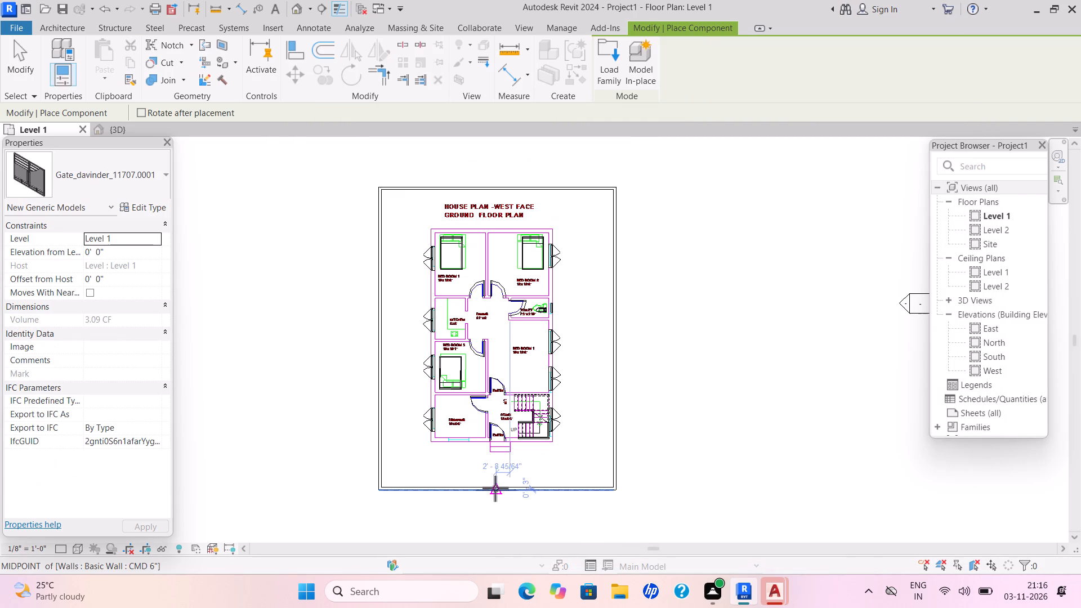
pyautogui.scroll(1, 495, 488)
pyautogui.scroll(-1, 495, 486)
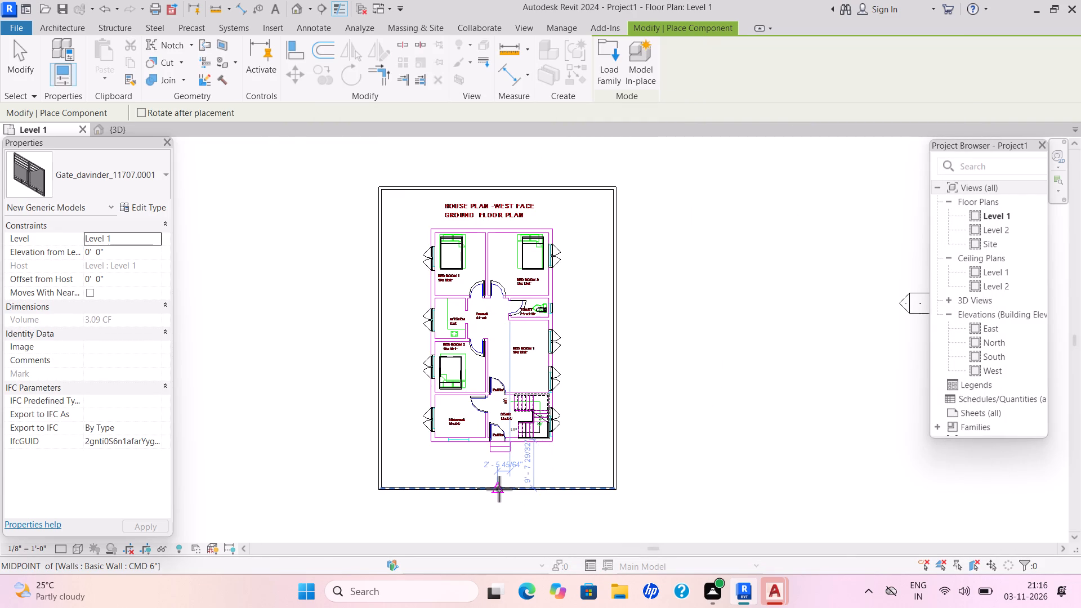
pyautogui.click(499, 489)
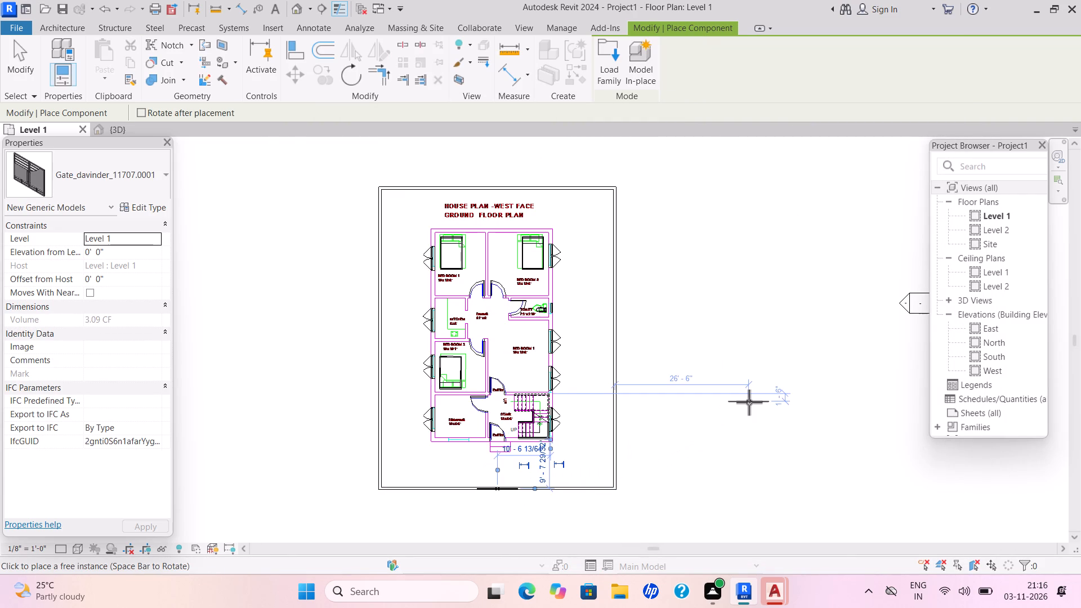
pyautogui.press('Escape')
pyautogui.press('Escape')
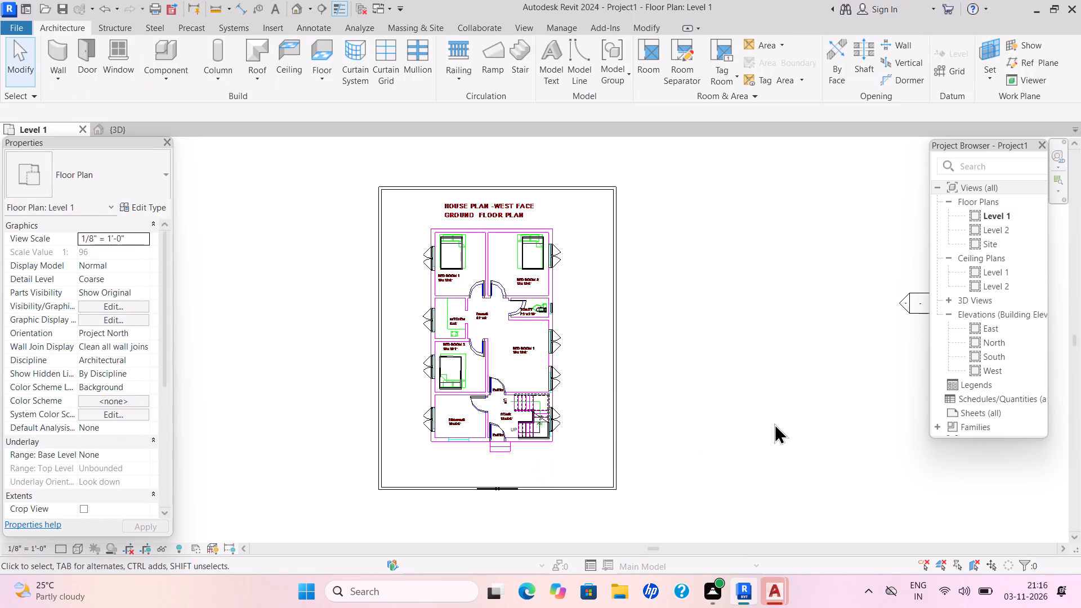
# Split the front compound wall into two segments at the middle of the gate.
pyautogui.click(654, 26)
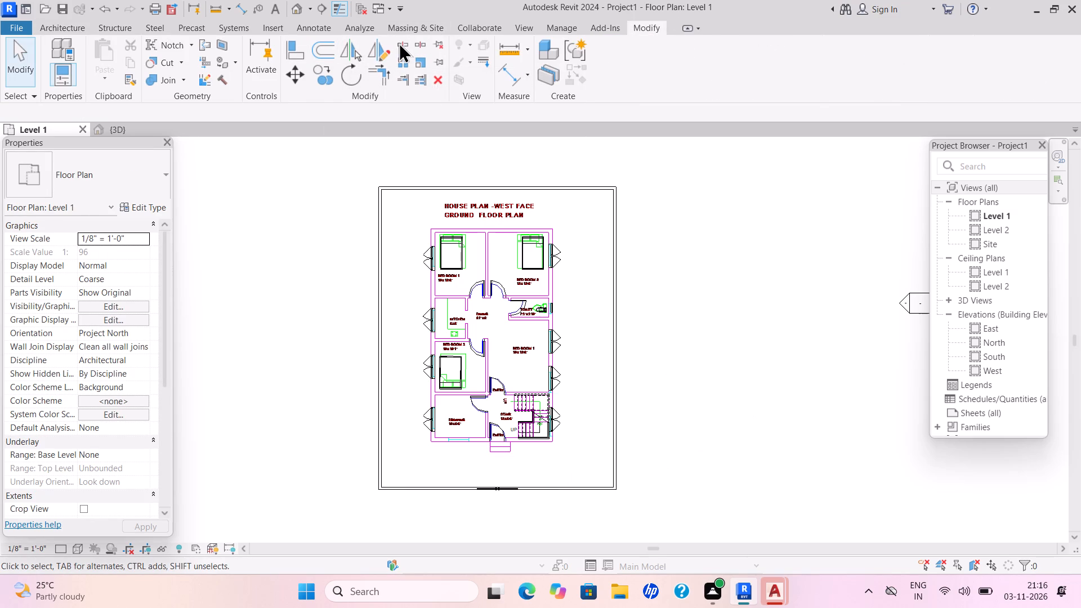
pyautogui.click(399, 42)
pyautogui.click(495, 490)
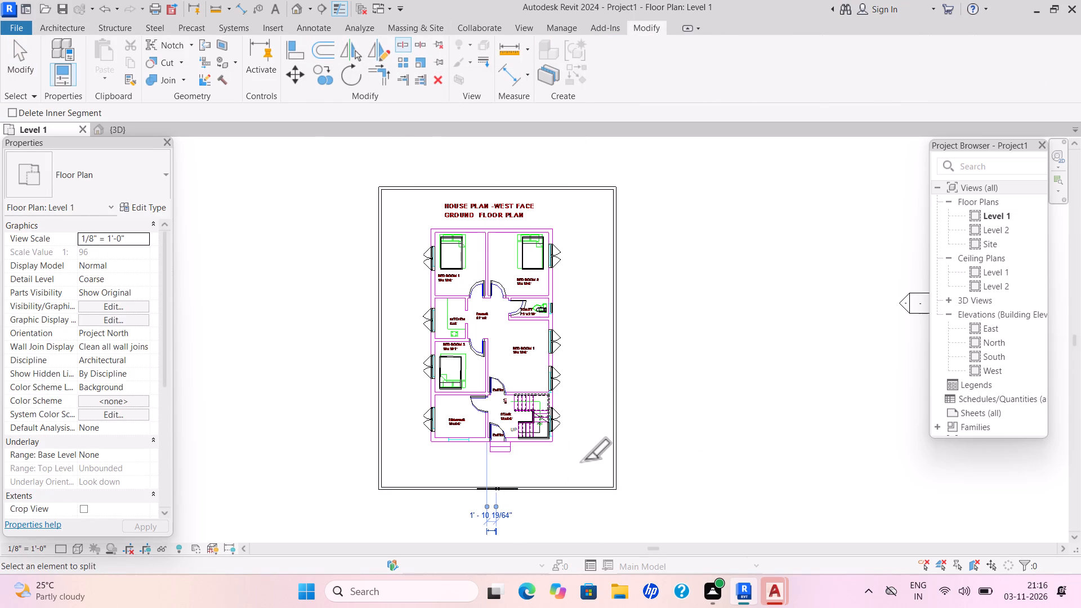
pyautogui.press('Escape')
pyautogui.press('Escape')
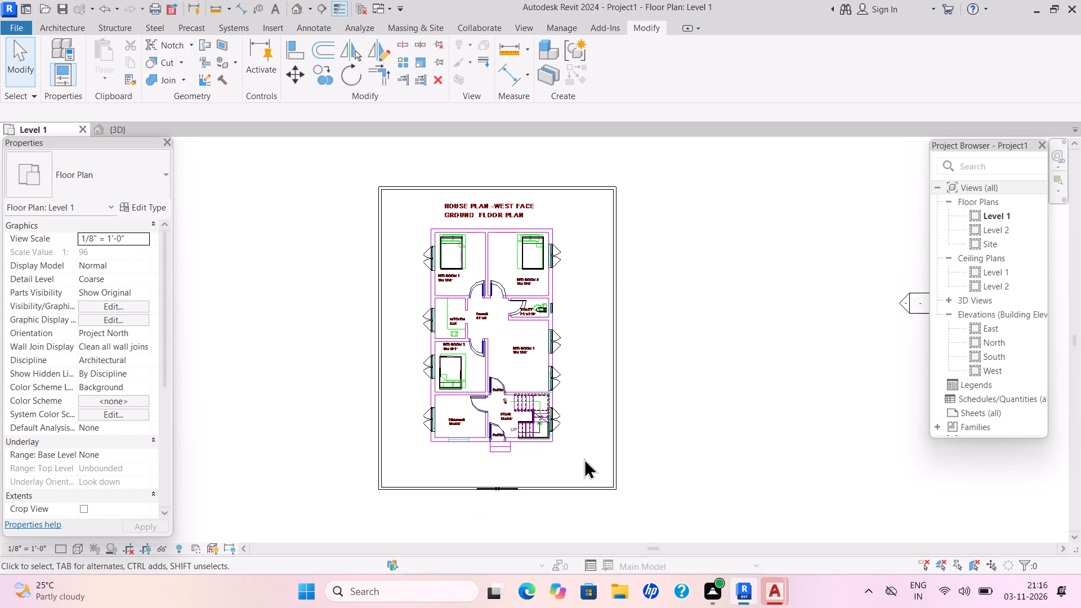
# Shorten the front wall segment on the stair side to 19'-6" so it ends at the gate's edge.
pyautogui.click(546, 486)
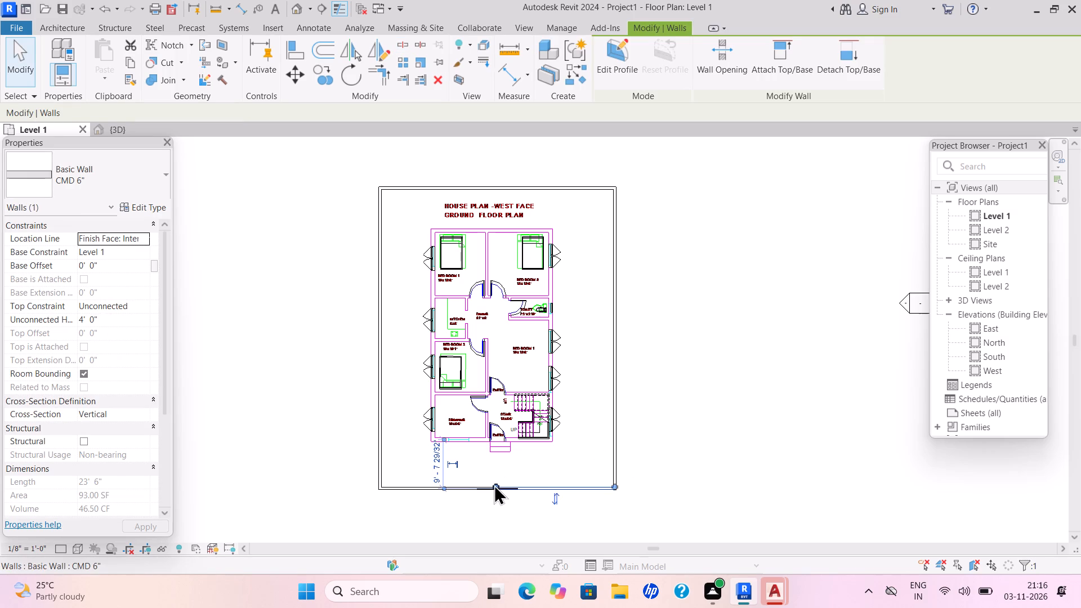
pyautogui.moveTo(493, 486); pyautogui.dragTo(516, 486)
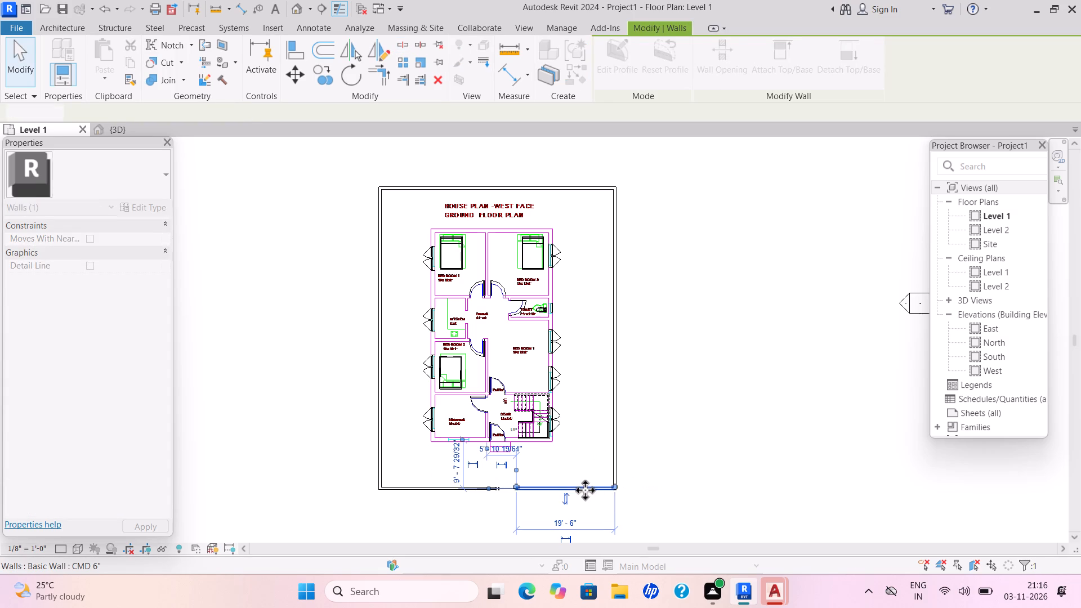
pyautogui.click(570, 484)
pyautogui.click(581, 467)
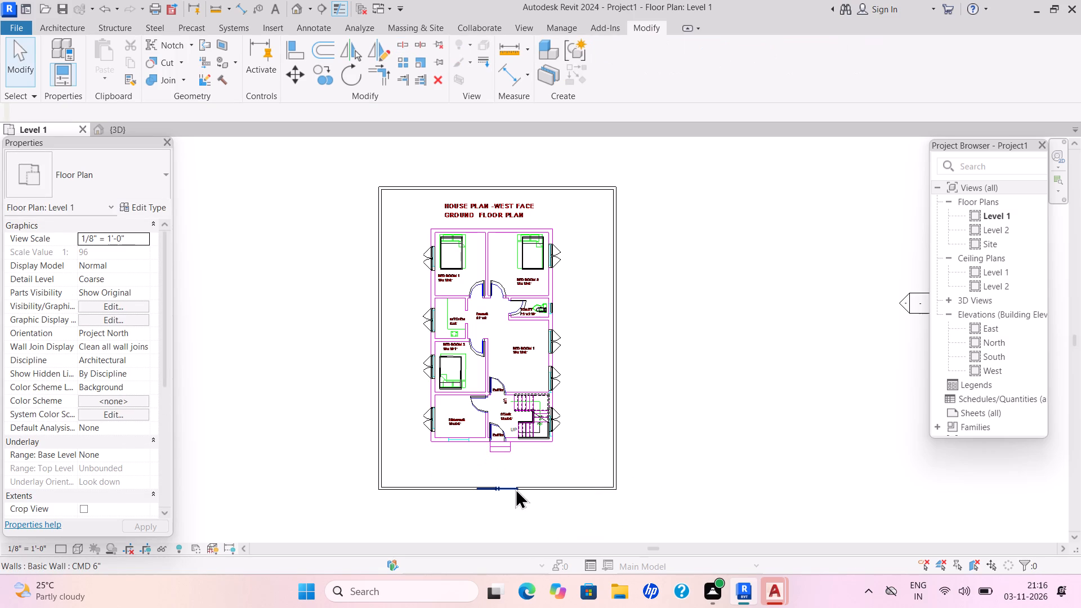
# Shorten the other front wall segment, on the drawing-room side, to 19'-6" so it ends at the gate's opposite edge.
pyautogui.click(489, 489)
pyautogui.click(449, 489)
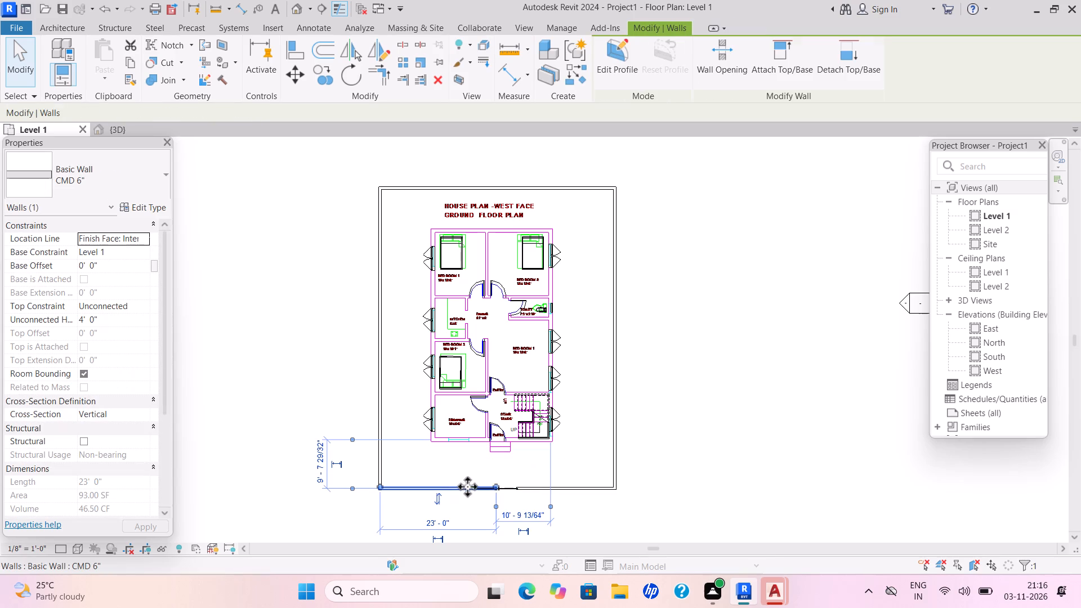
pyautogui.moveTo(495, 485); pyautogui.dragTo(472, 489)
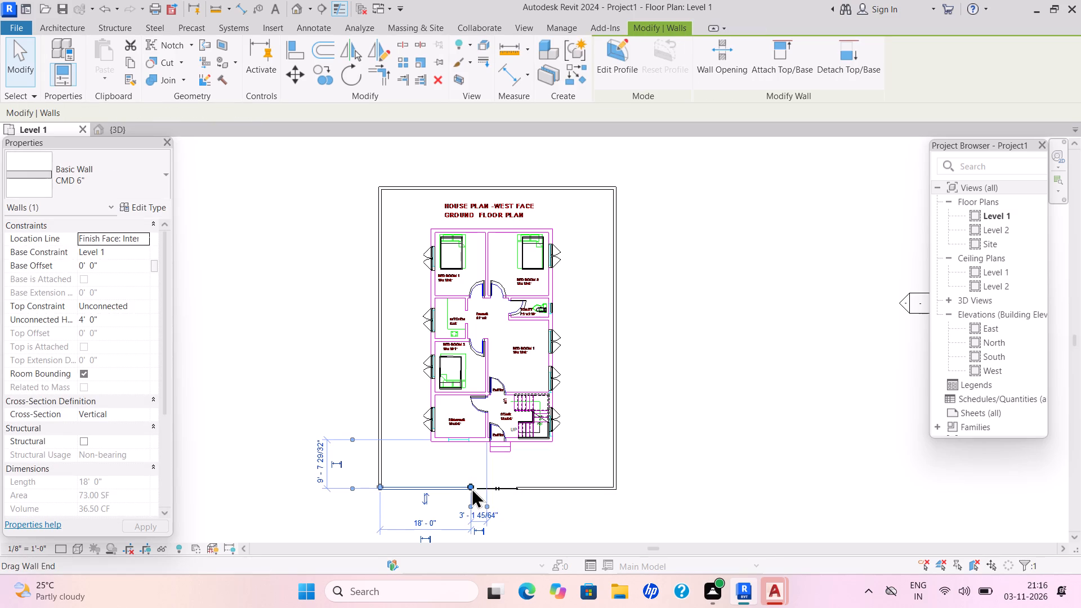
pyautogui.moveTo(471, 487); pyautogui.dragTo(481, 485)
pyautogui.click(513, 472)
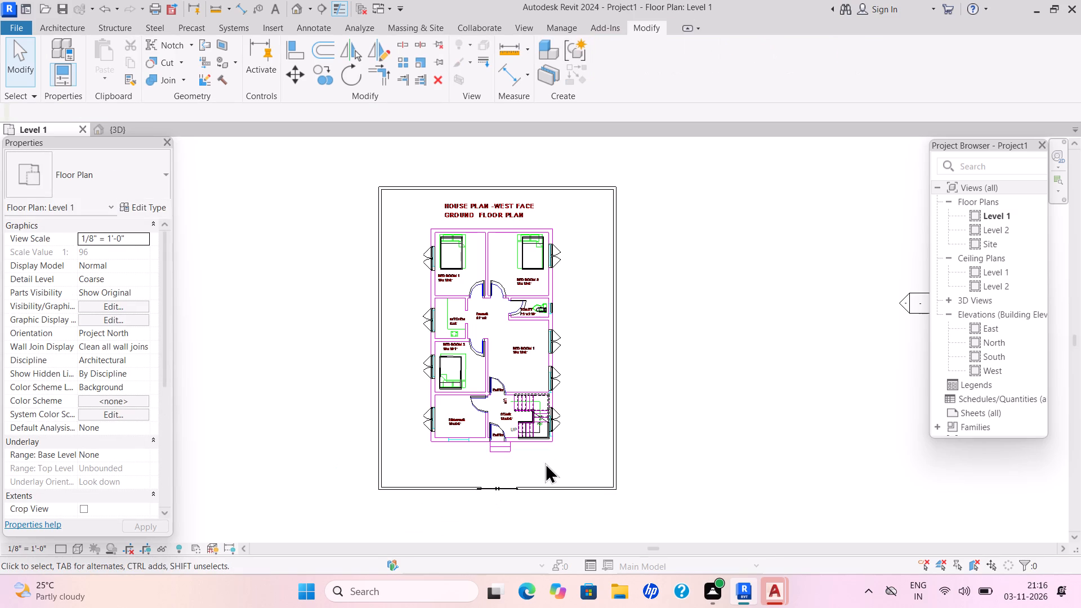
pyautogui.click(477, 484)
pyautogui.click(436, 515)
pyautogui.click(464, 489)
pyautogui.click(479, 484)
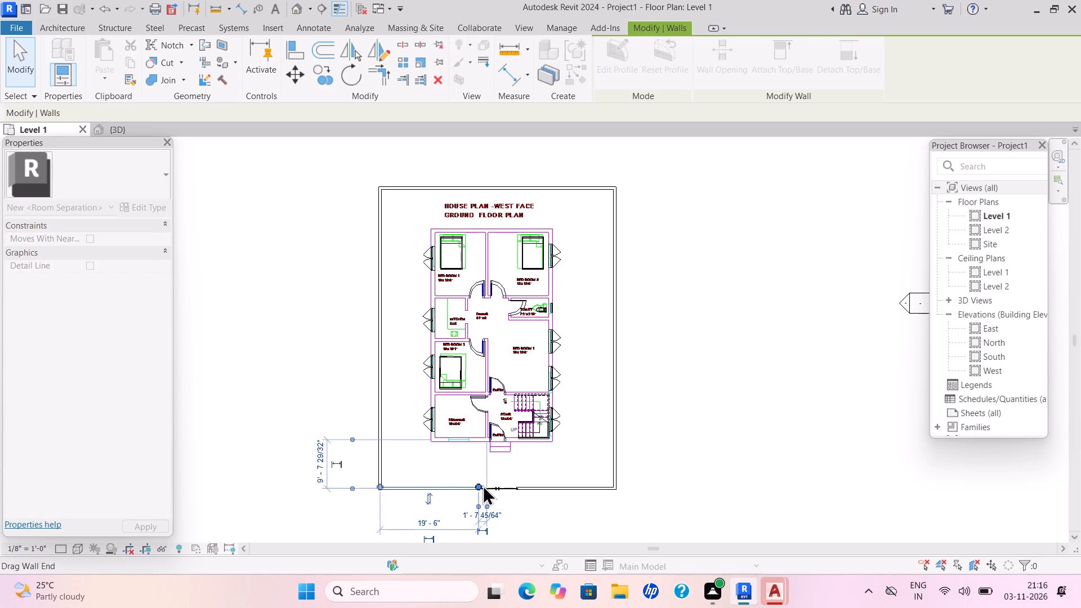
pyautogui.click(498, 477)
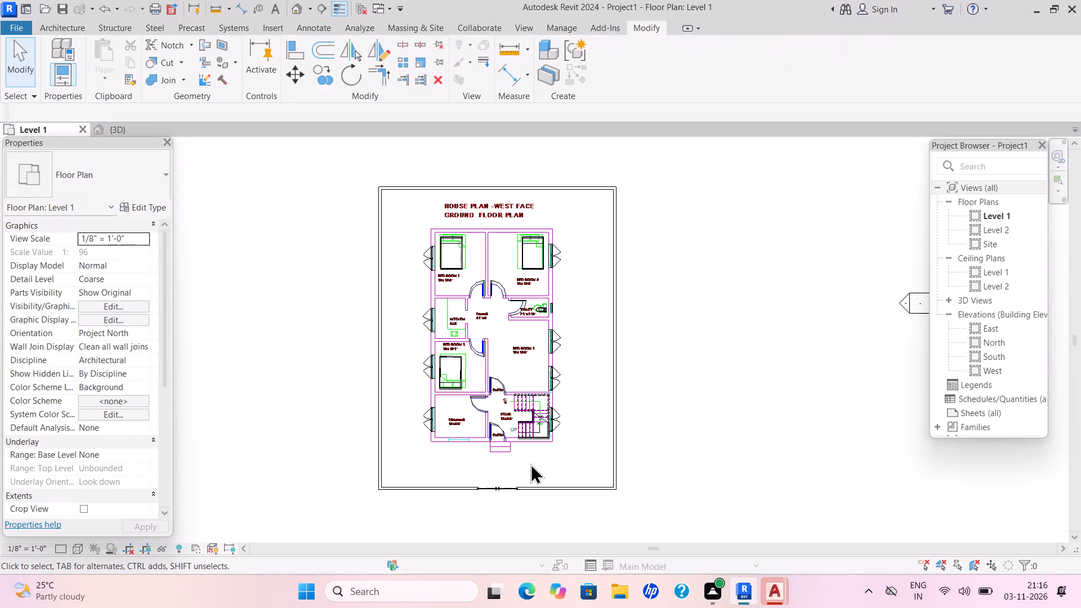
# Edit the FLOOR 6" floor boundary on Level 1, extending all four edges outward to the compound wall, and finish the sketch.
pyautogui.click(124, 129)
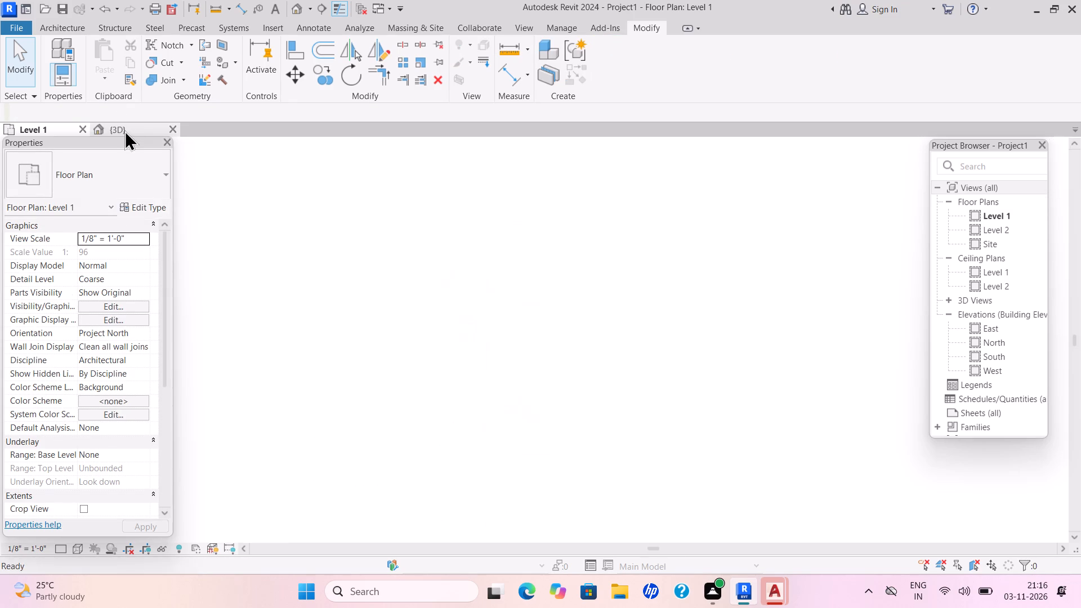
pyautogui.click(514, 402)
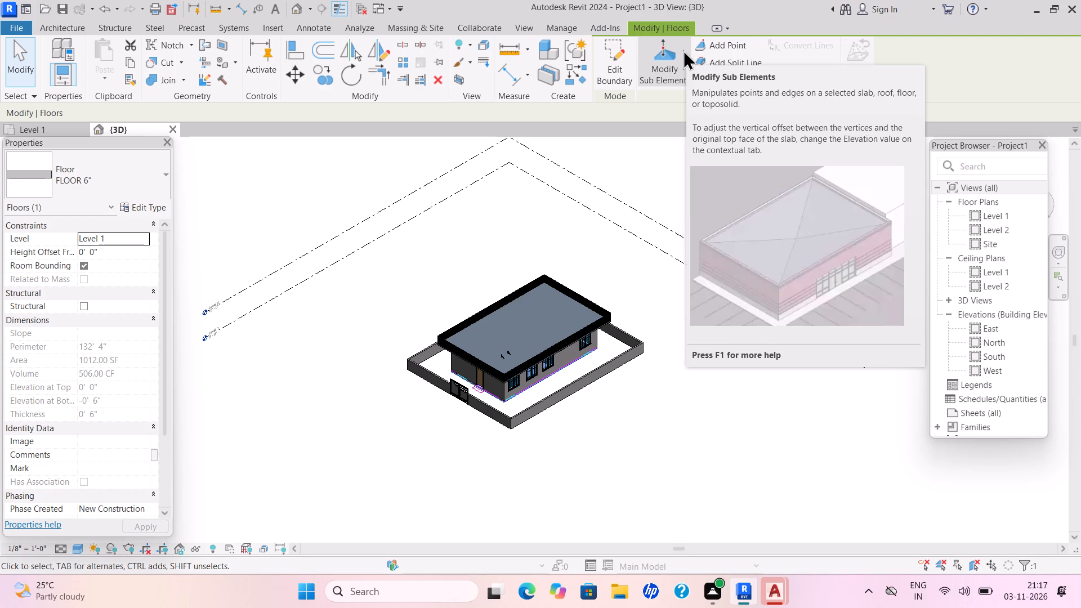
pyautogui.click(510, 397)
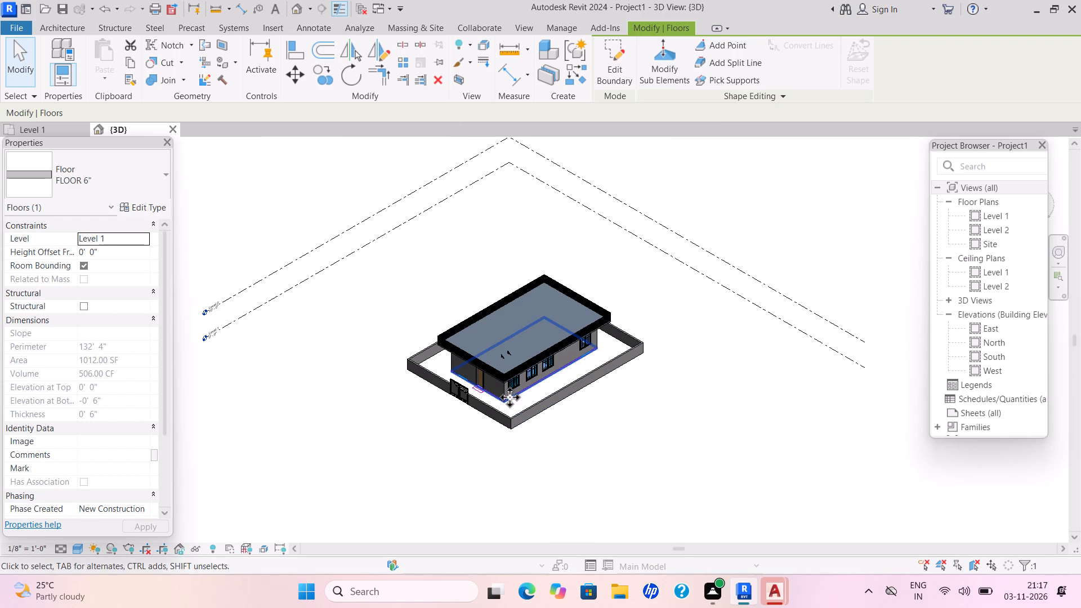
pyautogui.click(612, 77)
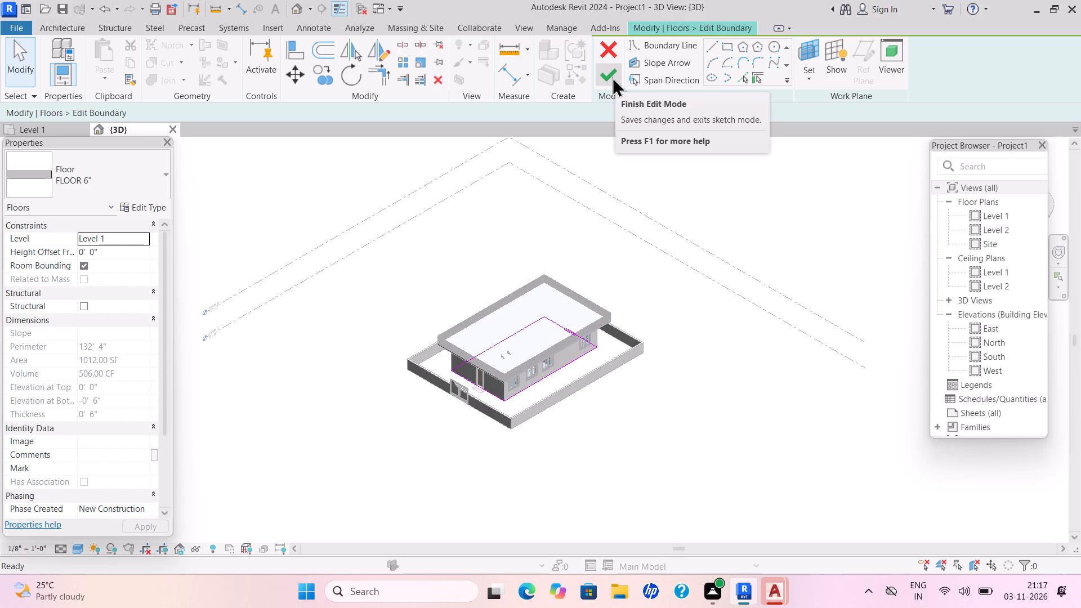
pyautogui.click(51, 126)
pyautogui.moveTo(513, 443); pyautogui.dragTo(521, 503)
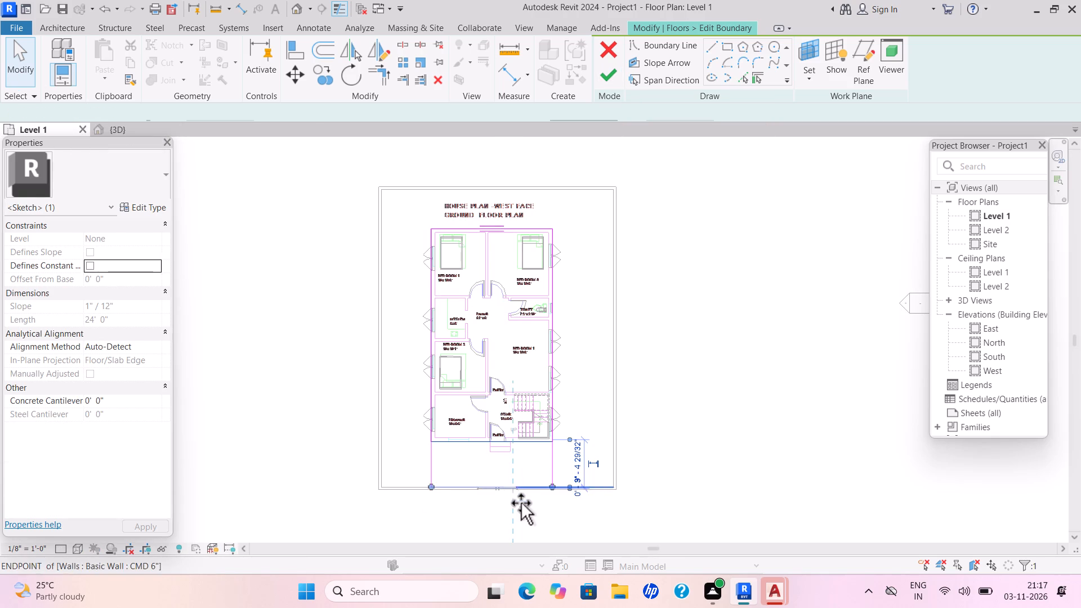
pyautogui.moveTo(521, 503); pyautogui.dragTo(530, 497)
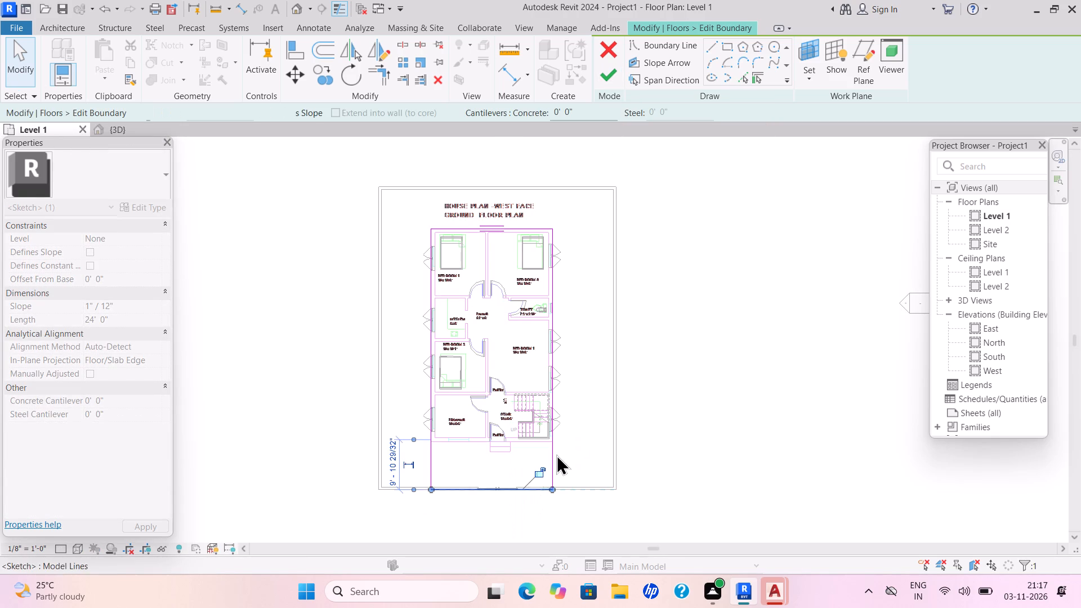
pyautogui.moveTo(556, 446); pyautogui.dragTo(623, 441)
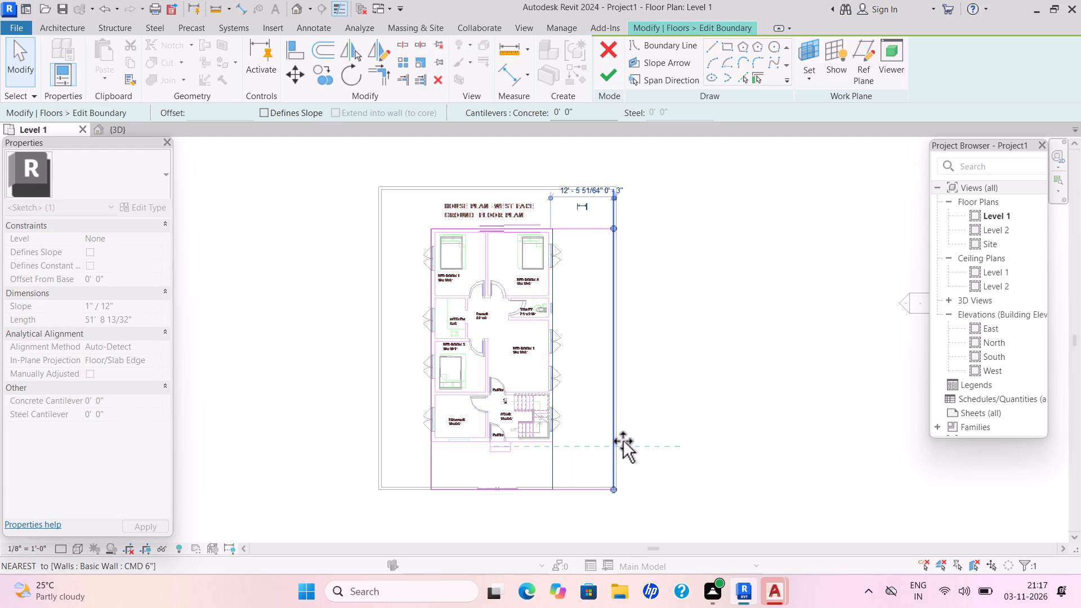
pyautogui.moveTo(623, 441); pyautogui.dragTo(626, 441)
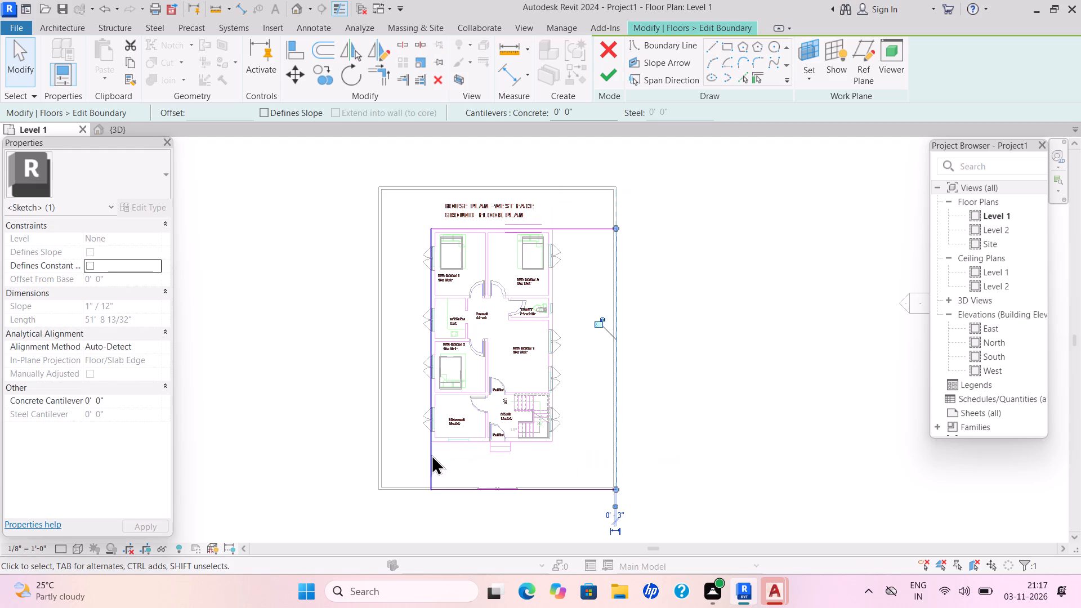
pyautogui.moveTo(426, 456); pyautogui.dragTo(371, 463)
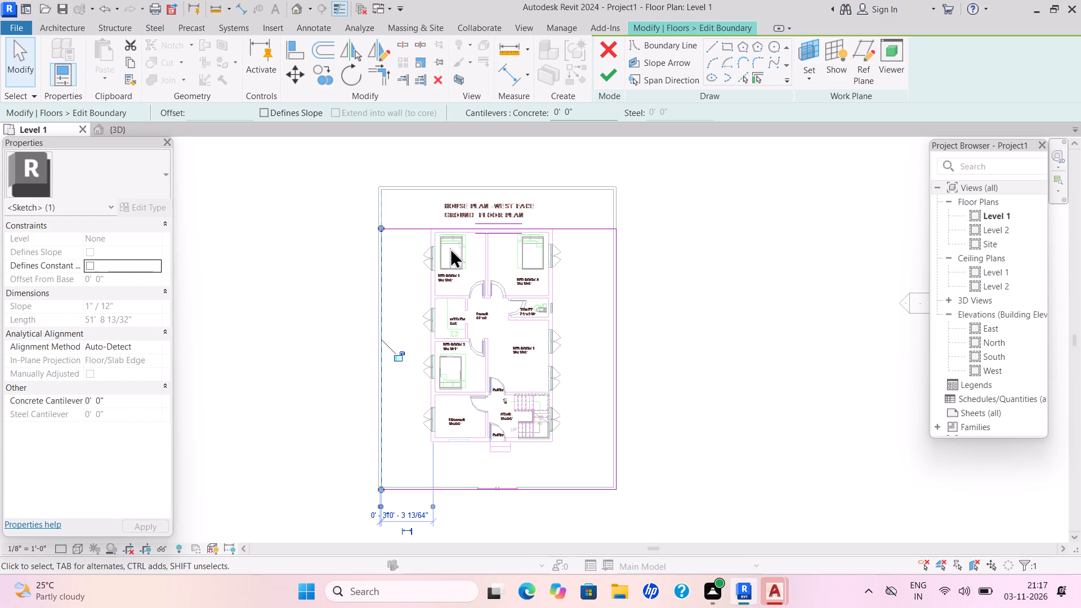
pyautogui.moveTo(560, 227); pyautogui.dragTo(571, 184)
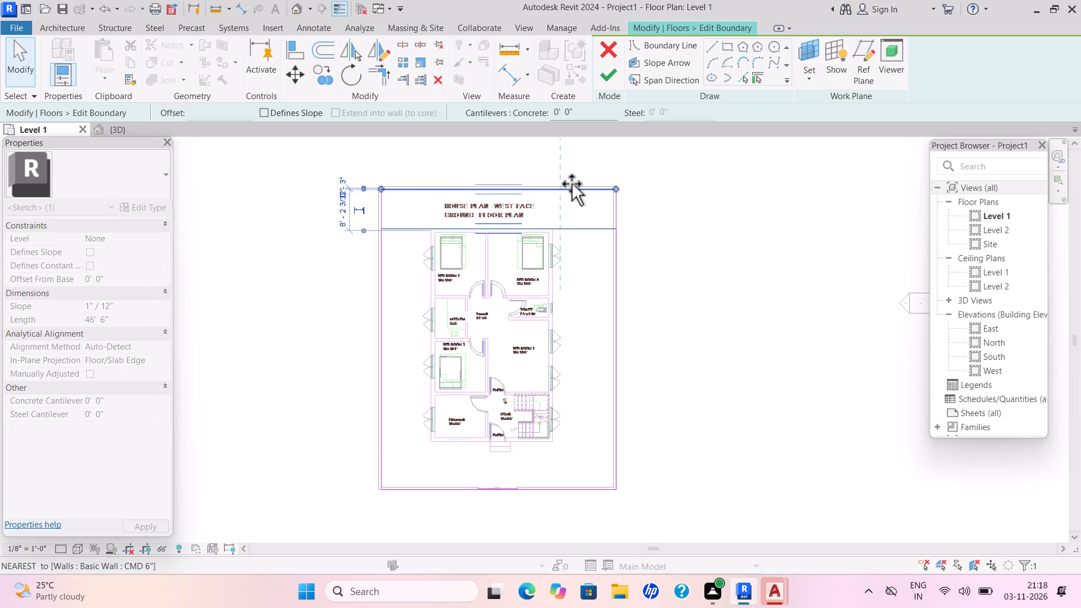
pyautogui.moveTo(571, 184); pyautogui.dragTo(578, 180)
pyautogui.click(606, 68)
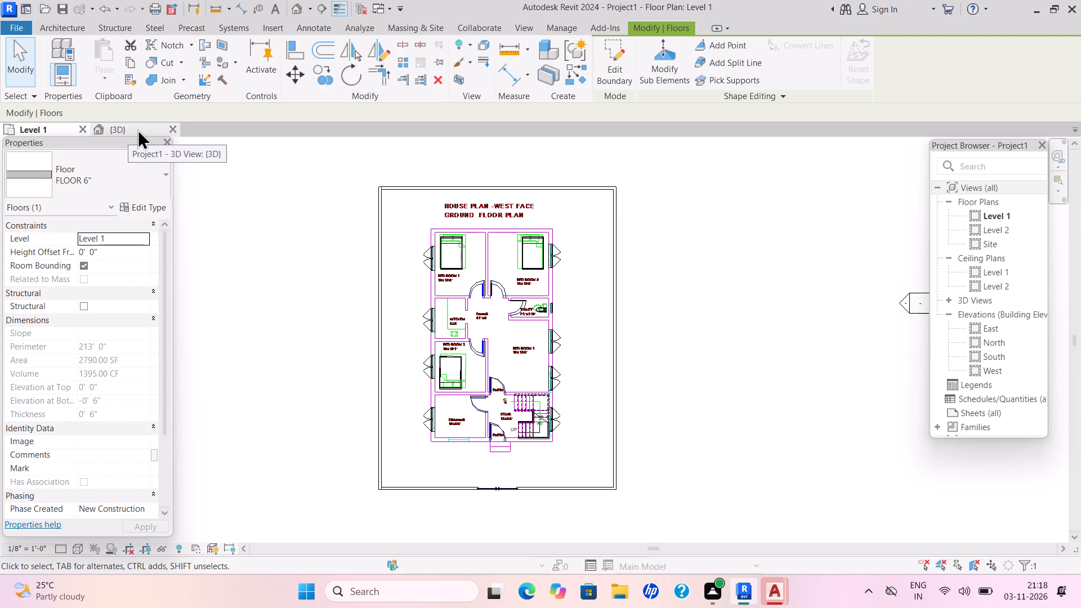
pyautogui.click(121, 133)
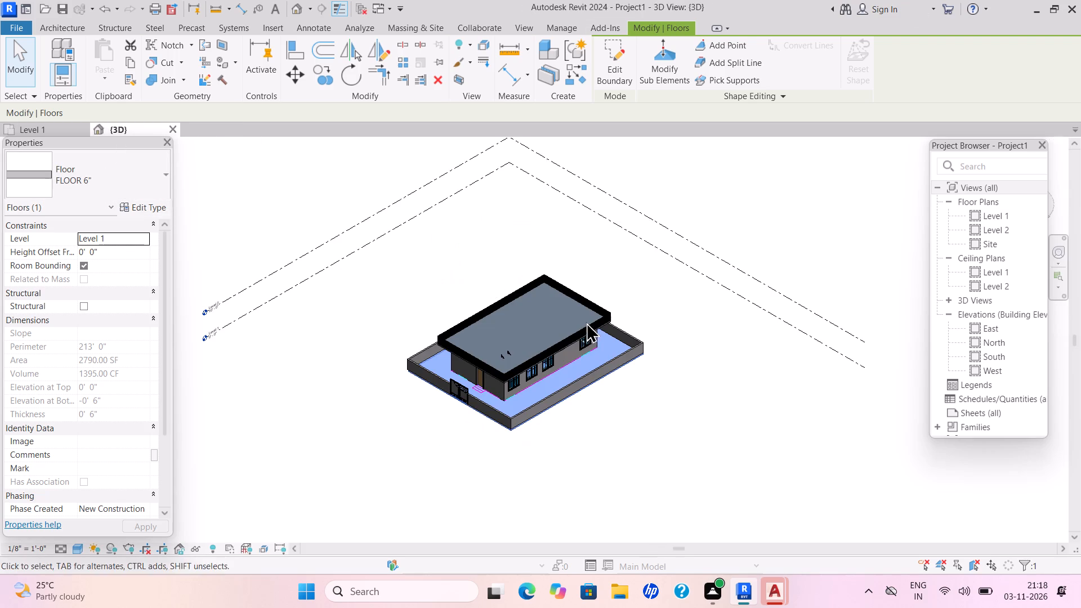
pyautogui.click(666, 380)
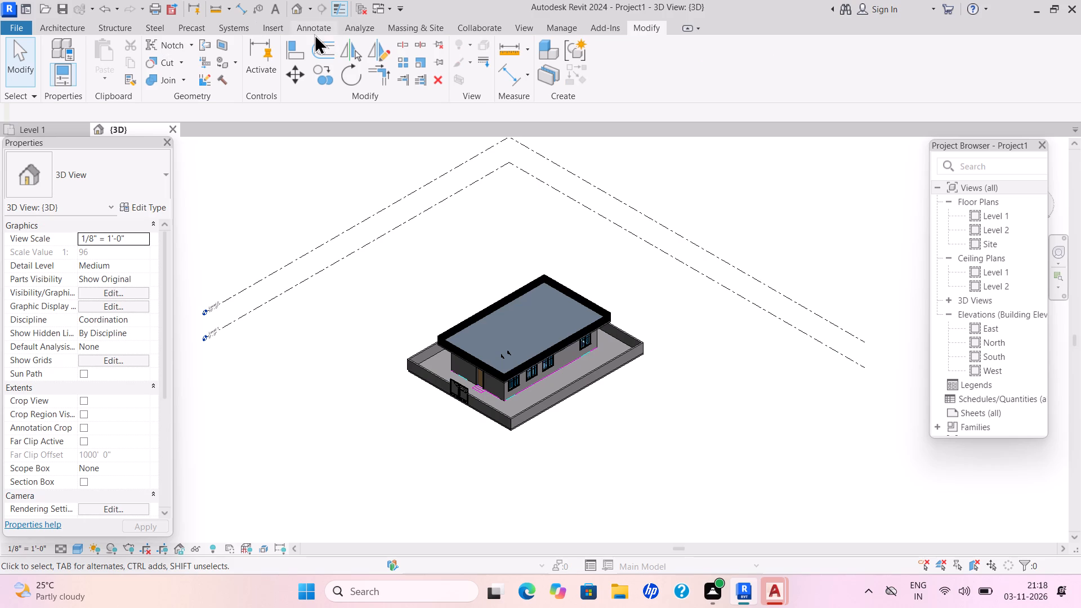
# Create a Grassland - 16" toposolid from a rectangular sketch about 96' by 104' around the compound, with a height offset of -6" from Level 1.
pyautogui.click(421, 24)
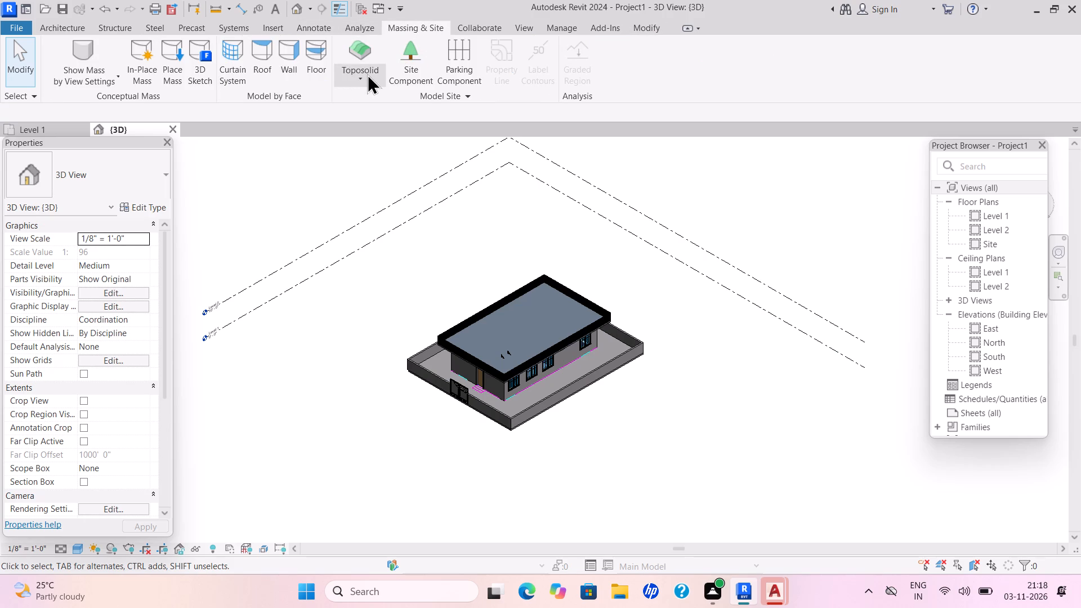
pyautogui.click(367, 74)
pyautogui.click(388, 100)
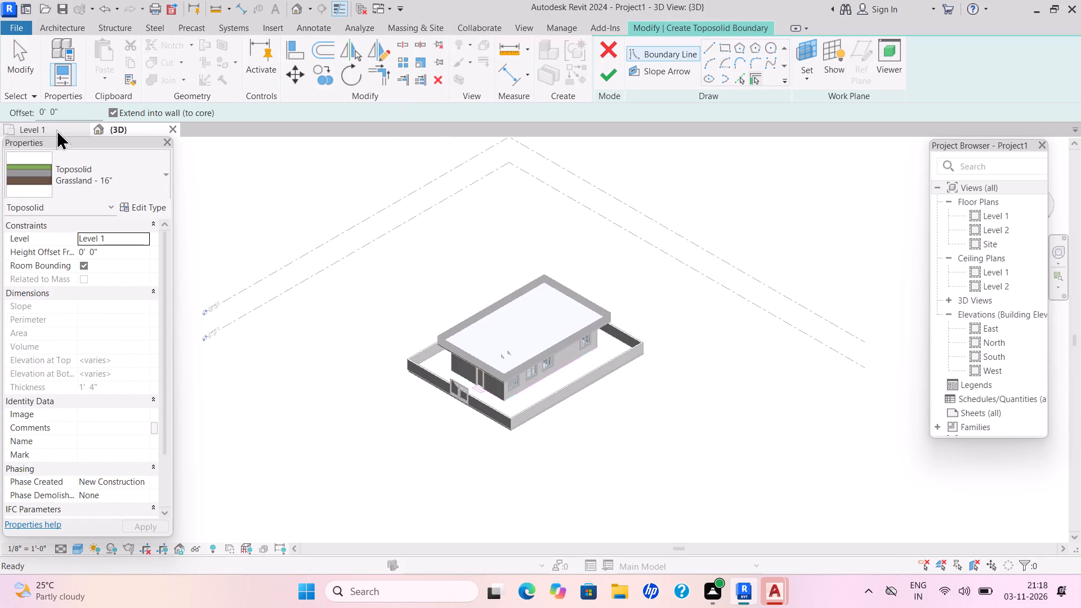
pyautogui.click(55, 131)
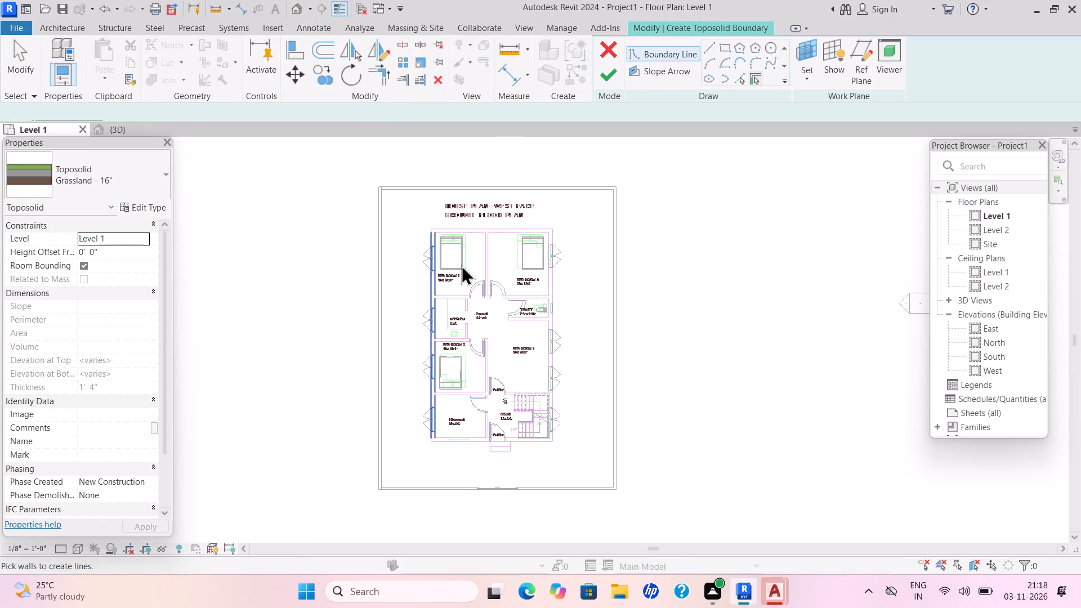
pyautogui.click(721, 44)
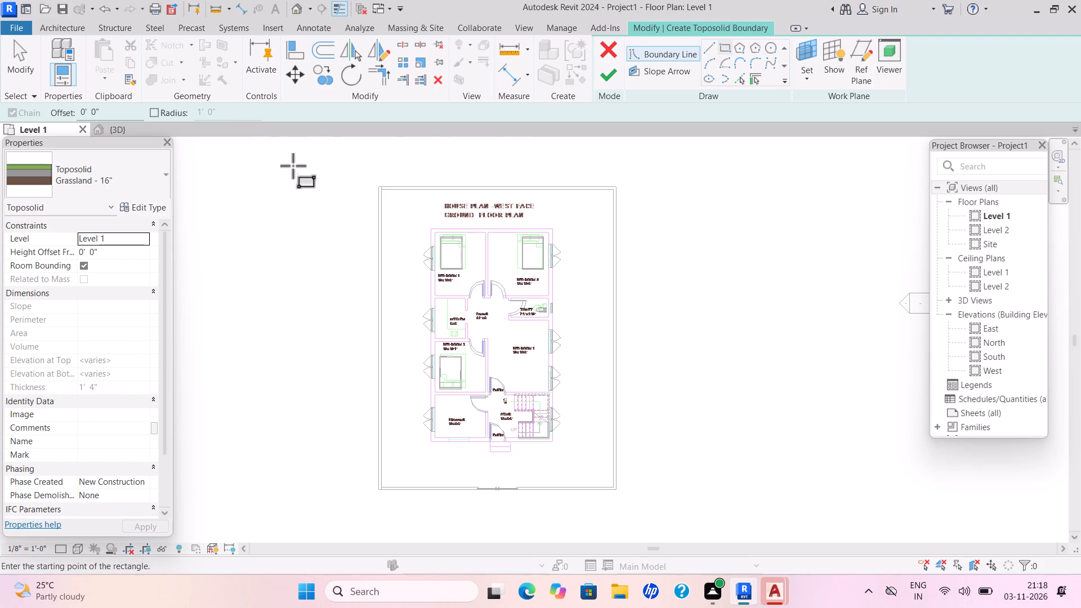
pyautogui.click(106, 256)
pyautogui.press('BackSpace')
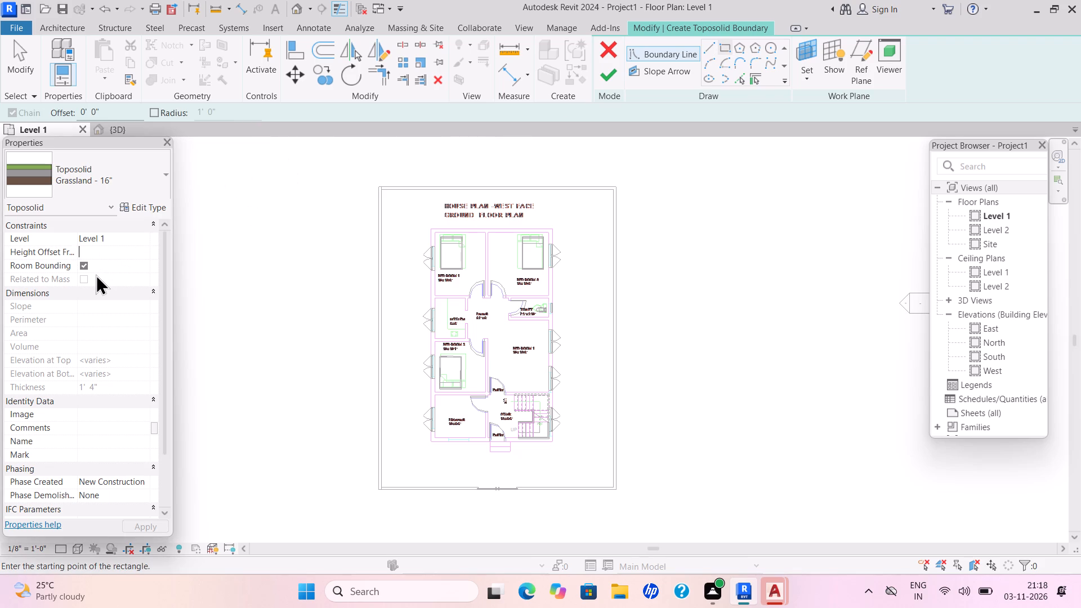
pyautogui.press('-')
pyautogui.write('6"')
pyautogui.press('Return')
pyautogui.scroll(-2, 479, 240)
pyautogui.scroll(1, 482, 240)
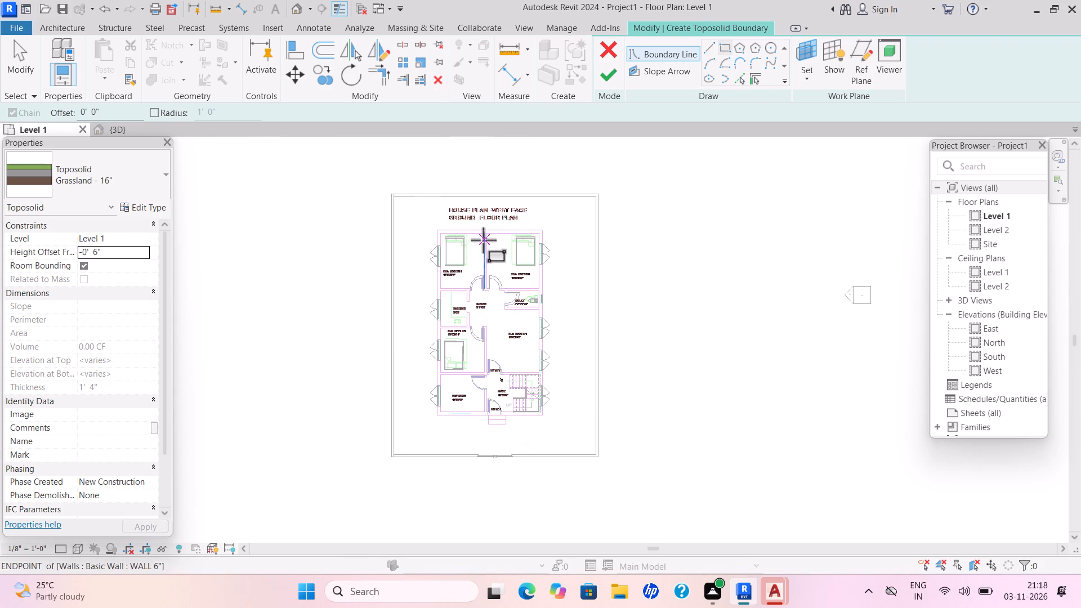
pyautogui.scroll(-4, 407, 205)
pyautogui.scroll(1, 404, 217)
pyautogui.moveTo(403, 219); pyautogui.dragTo(388, 240, button='middle')
pyautogui.moveTo(312, 160); pyautogui.dragTo(332, 169)
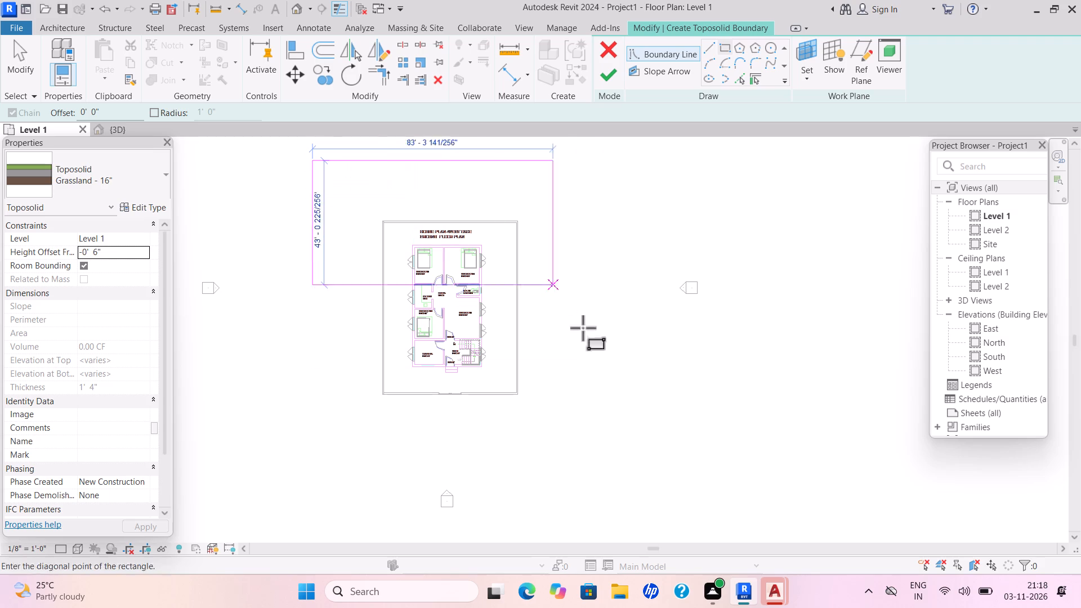
pyautogui.click(585, 461)
pyautogui.click(604, 80)
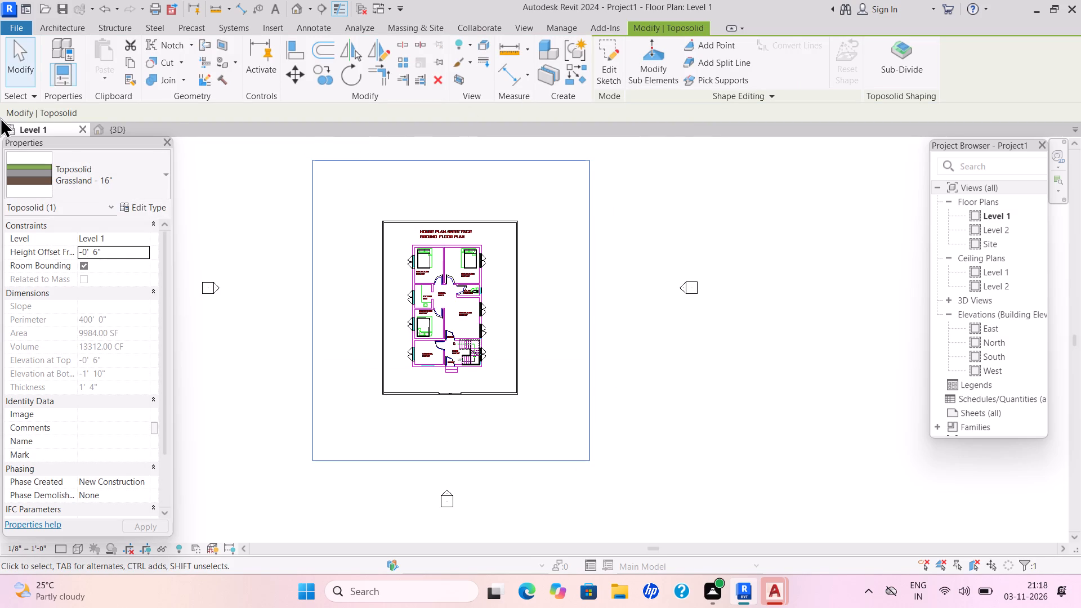
# Set the 3D view's visual style to Realistic.
pyautogui.click(134, 128)
pyautogui.click(522, 440)
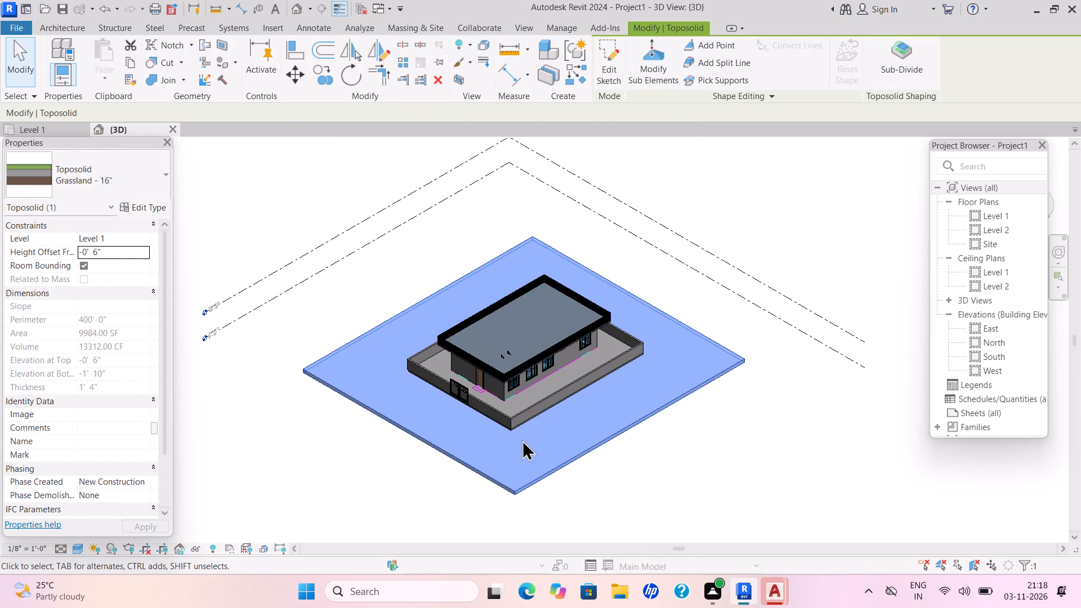
pyautogui.click(83, 549)
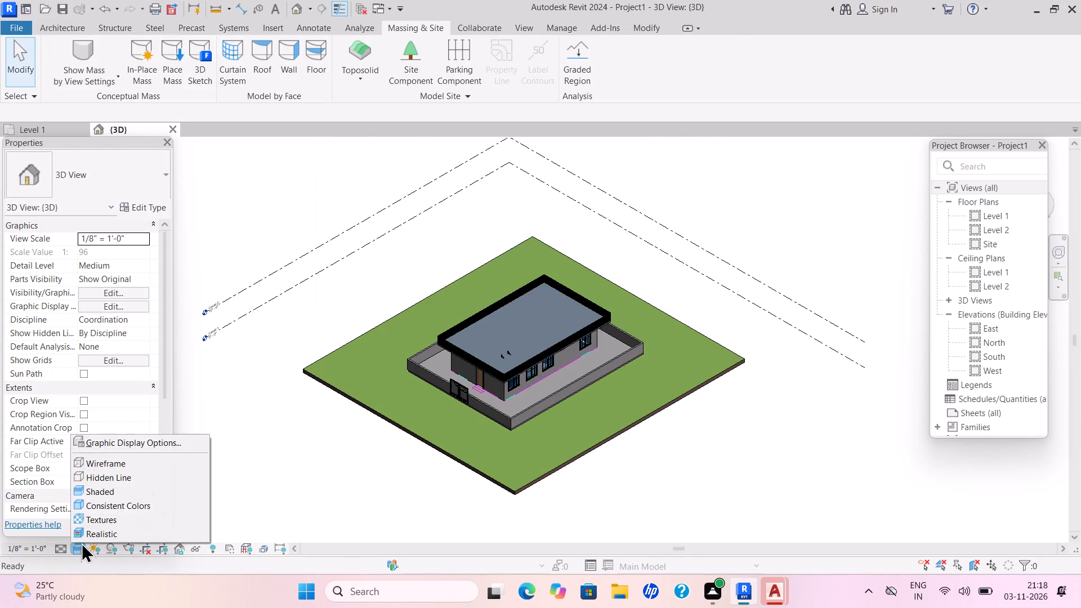
pyautogui.click(113, 530)
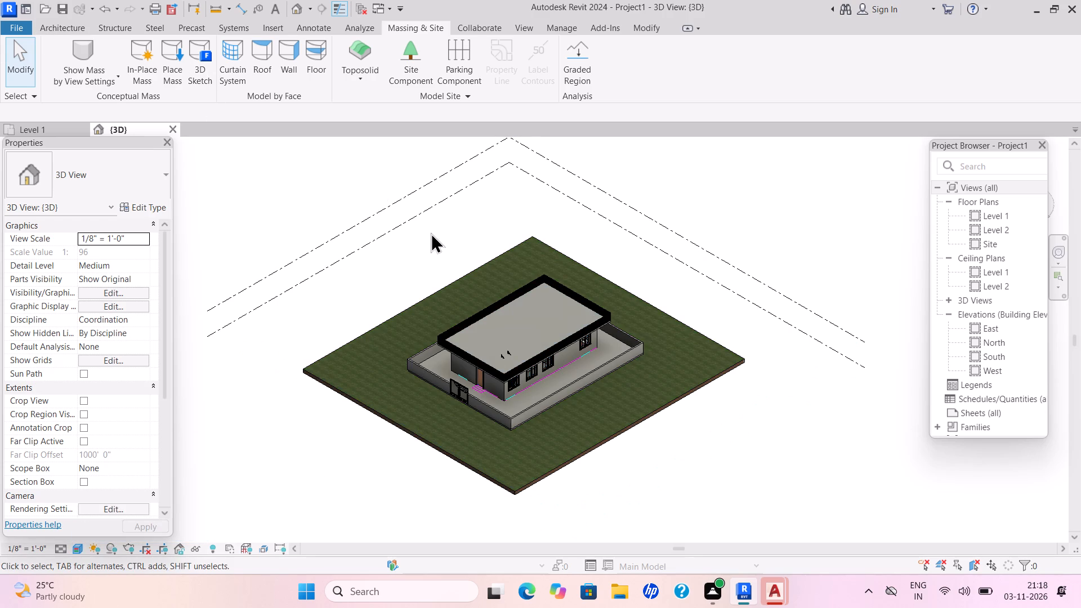
# Start a second toposolid on Level 1 with height offset 0' and sketch a rectangle about 96' by 18'-6" along the site's front edge.
pyautogui.click(45, 129)
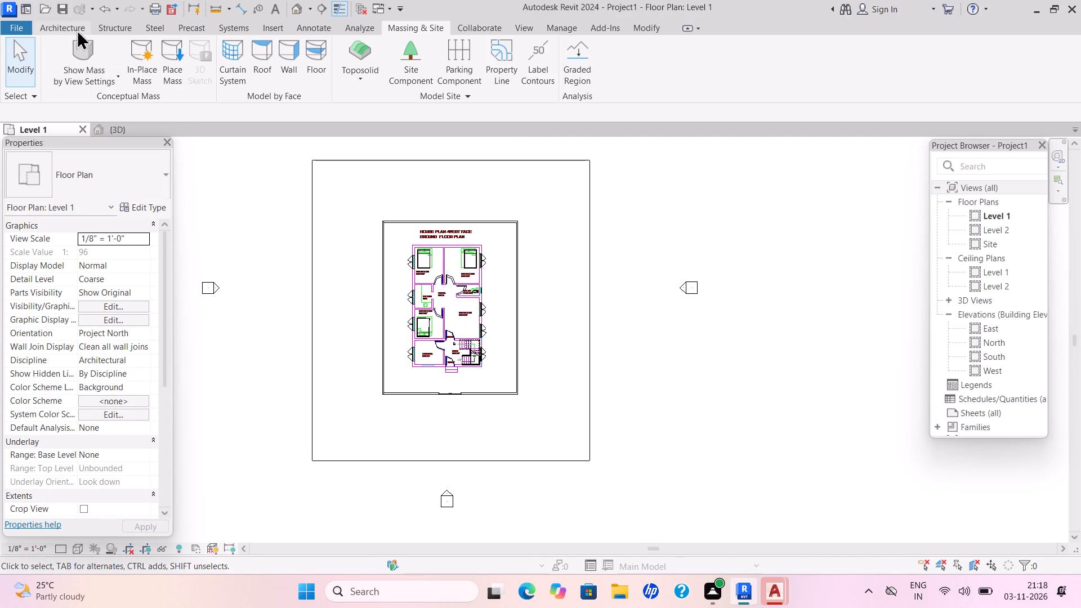
pyautogui.click(350, 78)
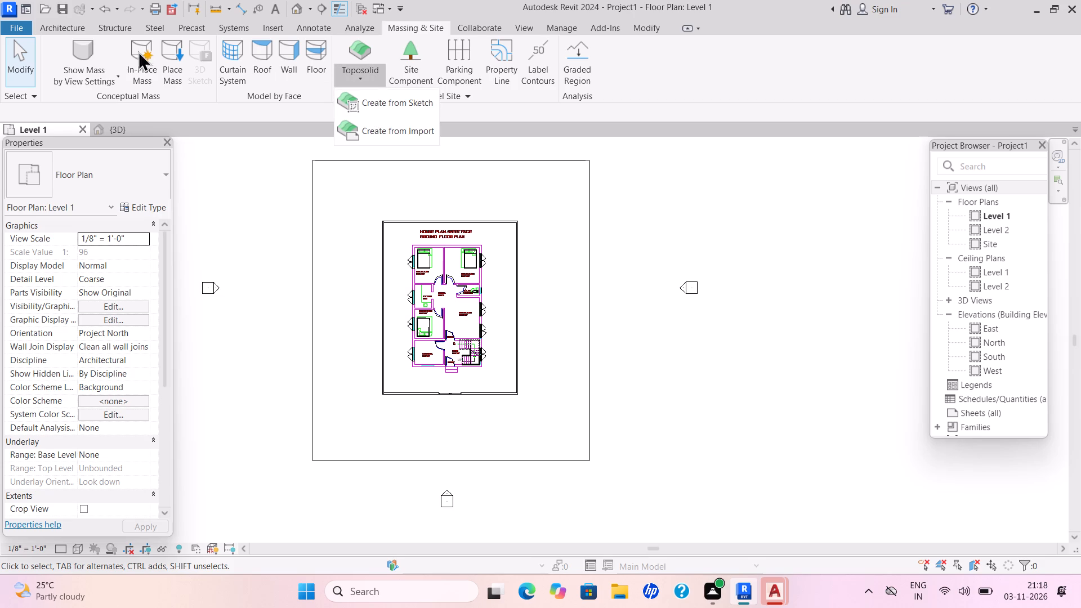
pyautogui.doubleClick(55, 26)
pyautogui.click(409, 30)
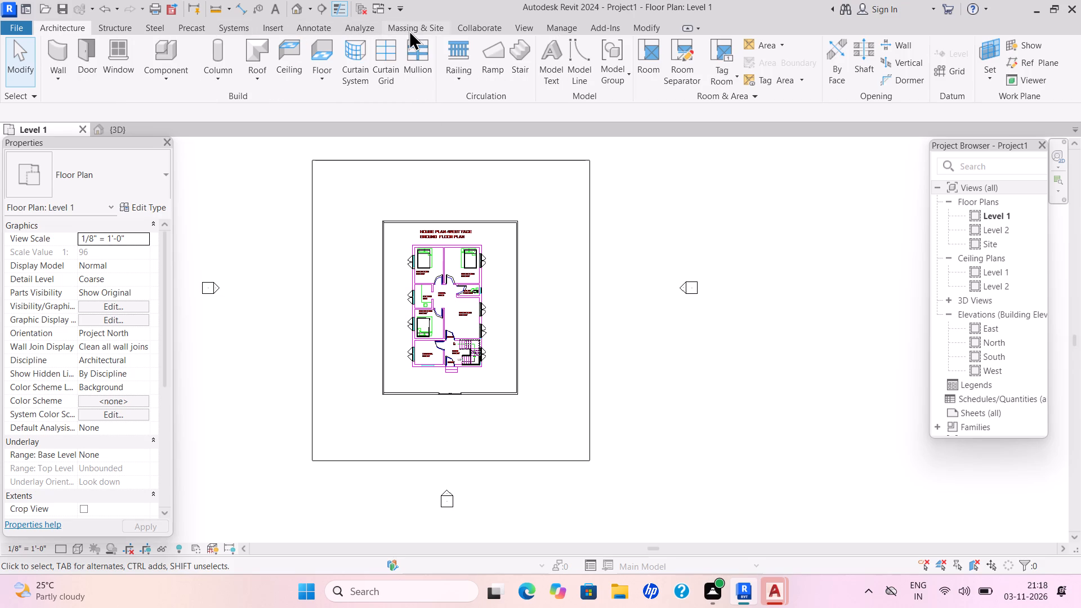
pyautogui.click(369, 79)
pyautogui.click(385, 106)
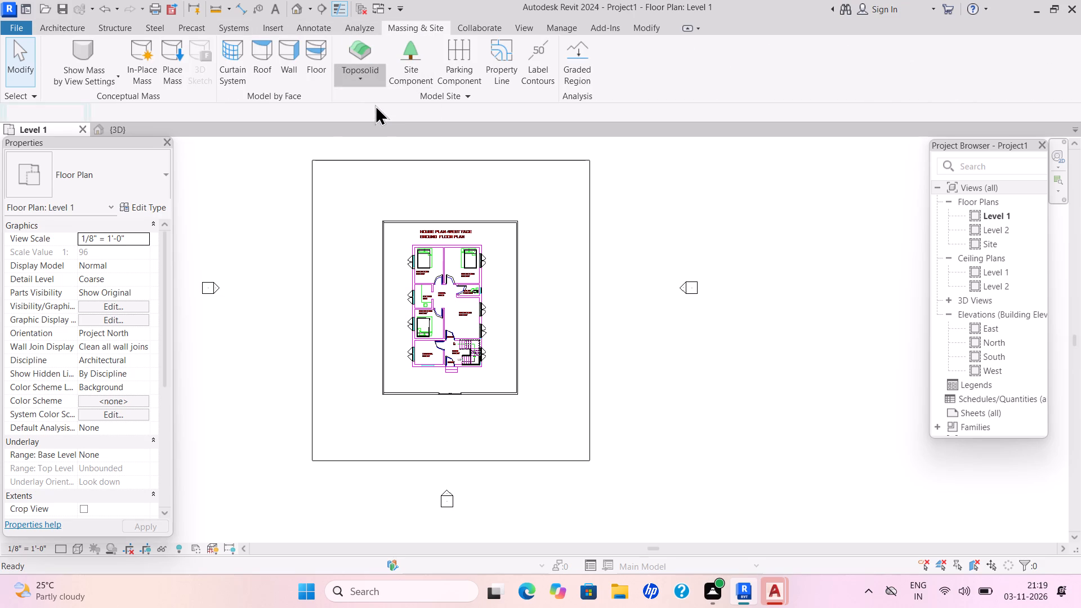
pyautogui.click(723, 43)
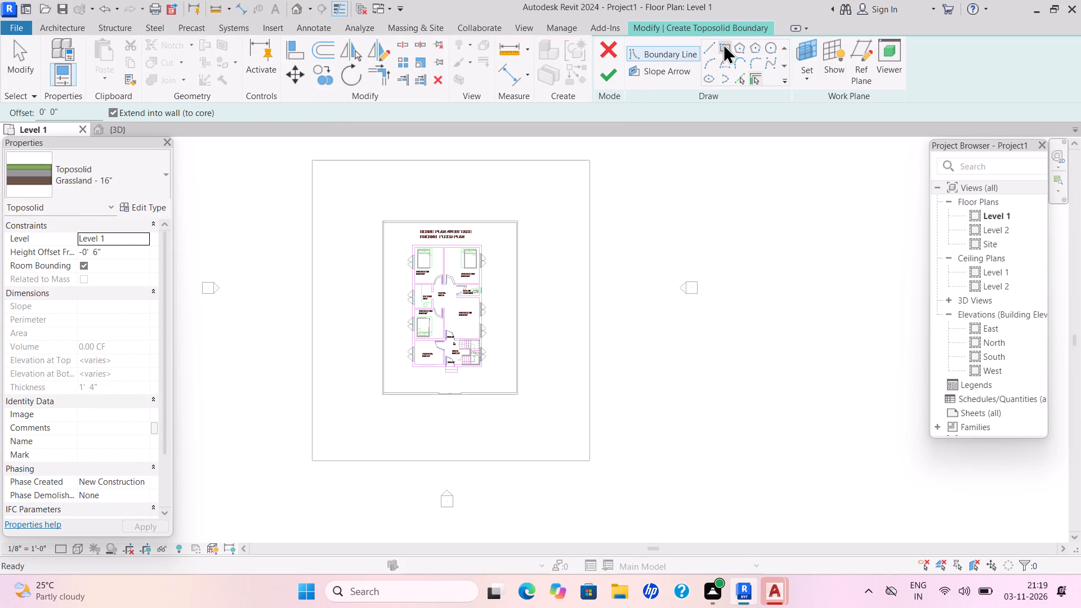
pyautogui.moveTo(114, 258); pyautogui.dragTo(96, 262)
pyautogui.press('BackSpace')
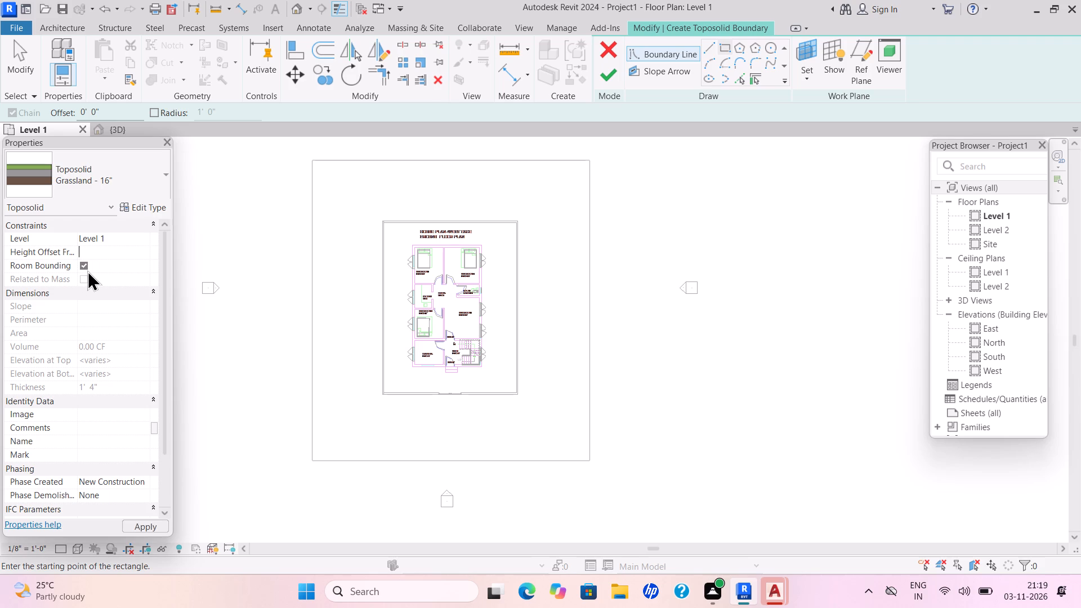
pyautogui.write("0'")
pyautogui.press('Return')
pyautogui.click(718, 50)
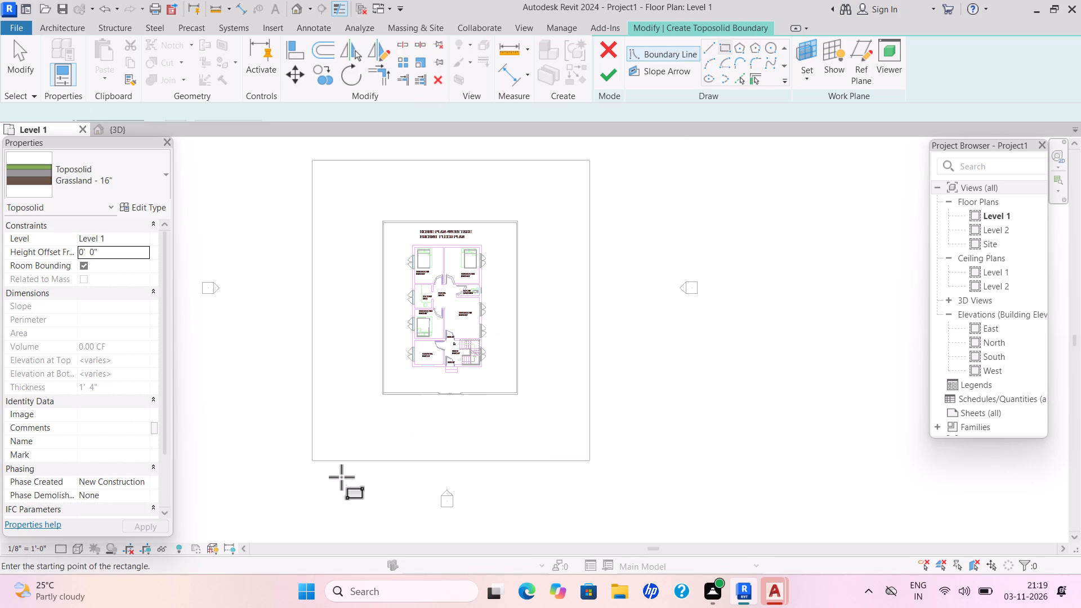
pyautogui.moveTo(314, 463); pyautogui.dragTo(320, 460)
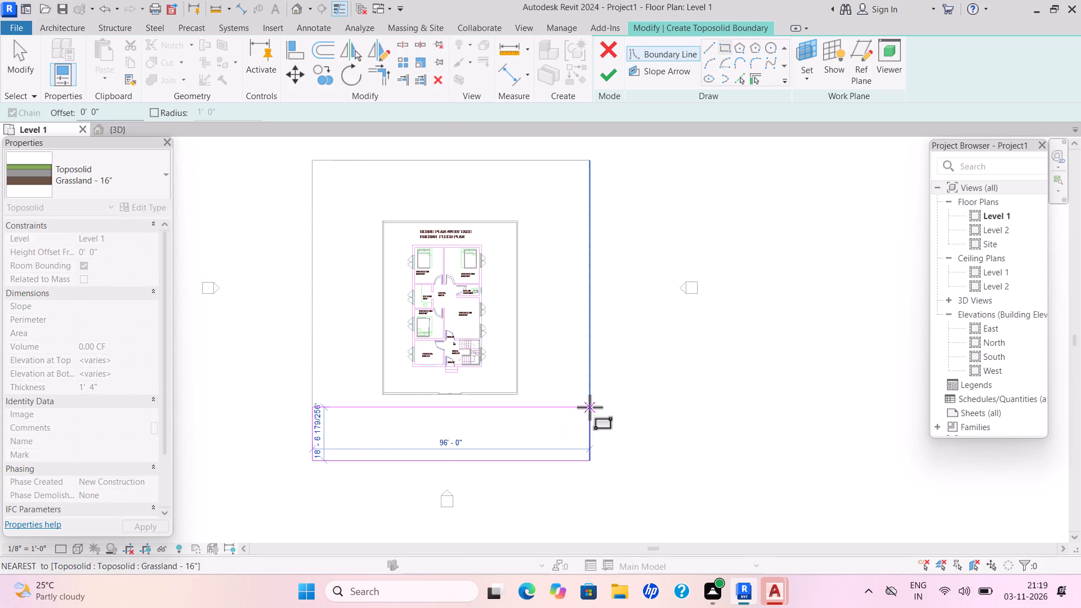
pyautogui.click(589, 407)
# Sketch a second boundary rectangle about 17' by 85' along the site's east edge, adjoining the front strip's rectangle.
pyautogui.click(731, 45)
pyautogui.click(726, 47)
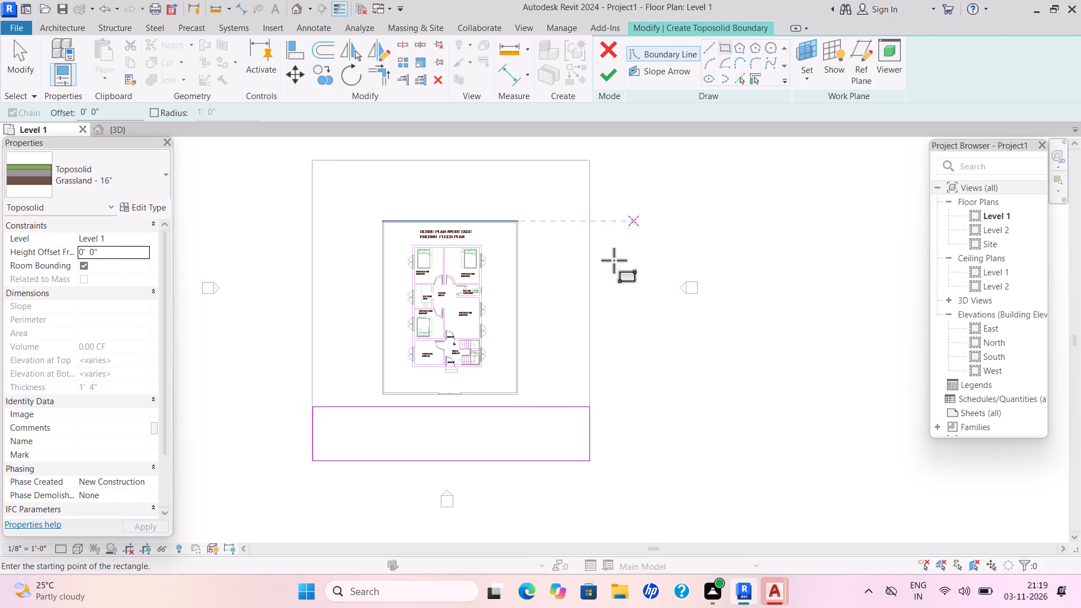
pyautogui.moveTo(589, 404); pyautogui.dragTo(589, 386)
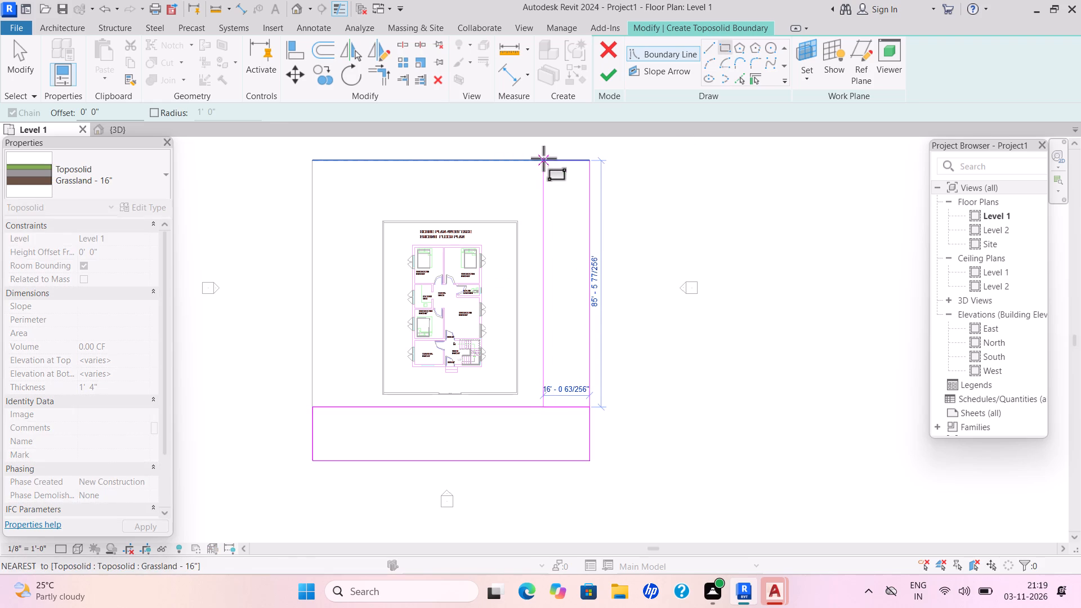
pyautogui.click(540, 162)
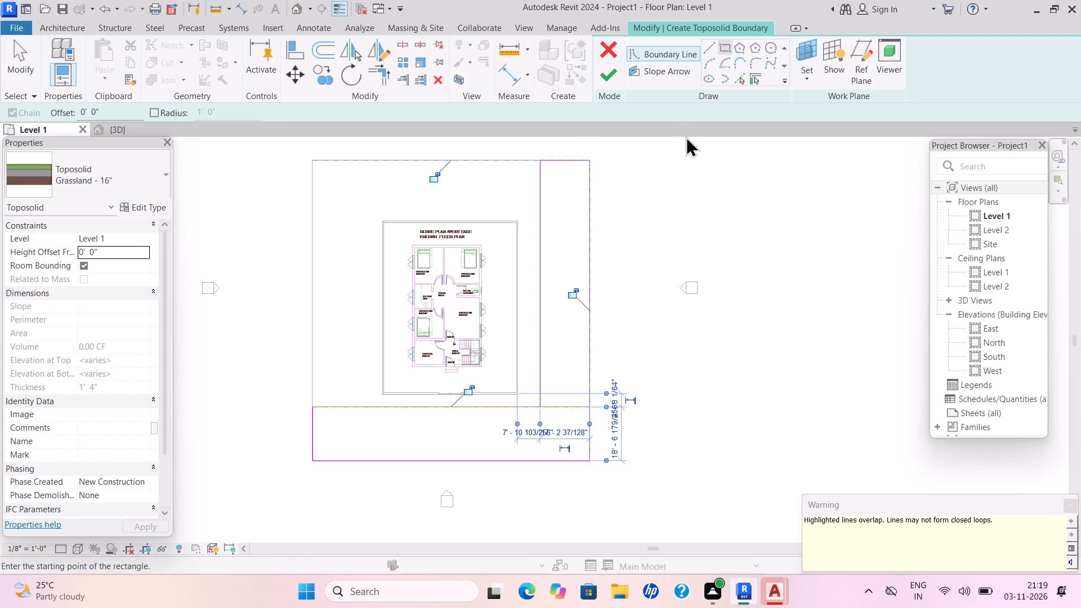
pyautogui.press('Escape')
pyautogui.press('Escape')
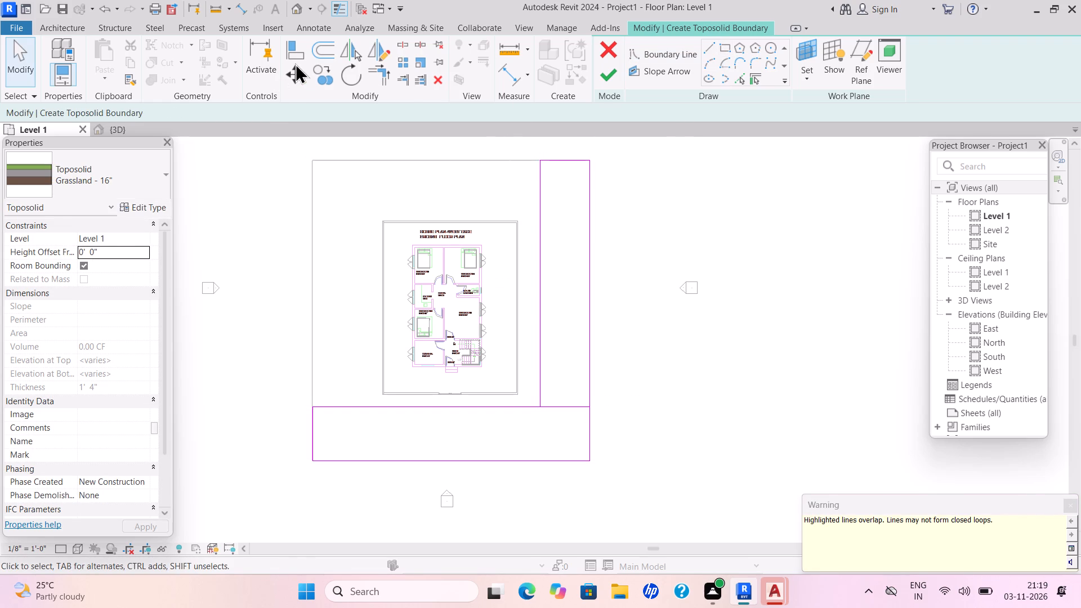
# Trim the front strip's inner edge to the inner vertical edge of the side strip.
pyautogui.click(373, 73)
pyautogui.click(373, 77)
pyautogui.click(517, 404)
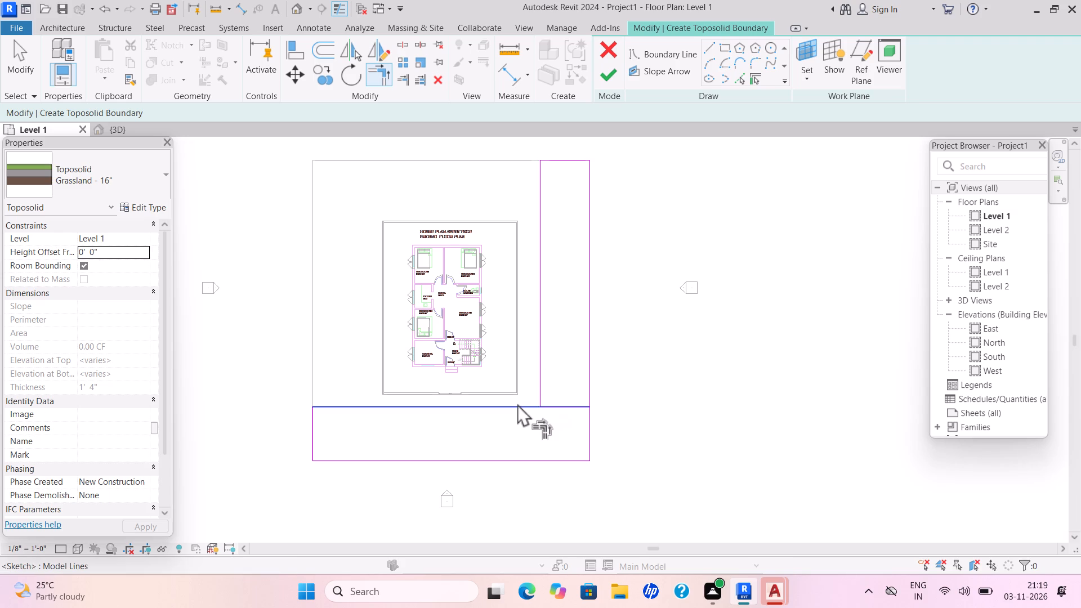
pyautogui.click(541, 383)
# Delete the leftover short edge between the two strips to form one L-shaped boundary, and finish the toposolid sketch.
pyautogui.tripleClick(564, 403)
pyautogui.click(564, 403)
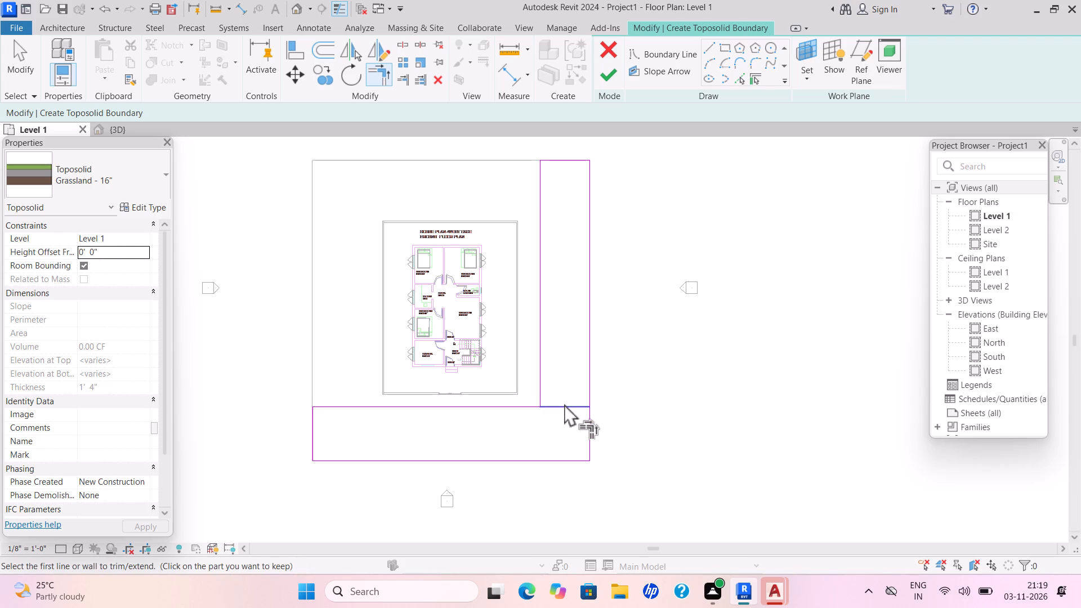
pyautogui.doubleClick(564, 404)
pyautogui.moveTo(546, 400); pyautogui.dragTo(556, 407)
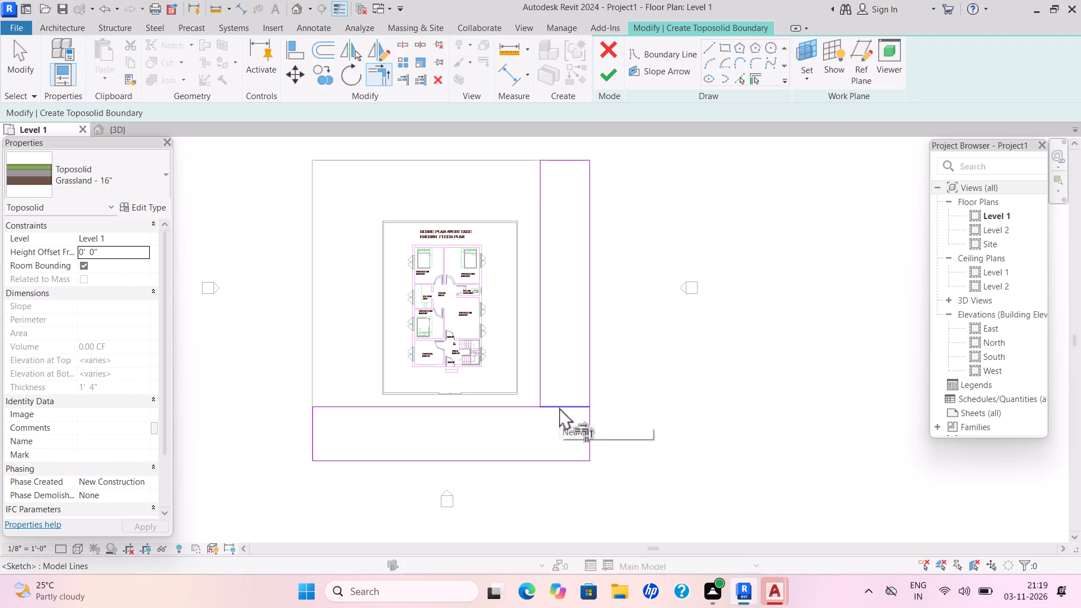
pyautogui.press('Delete')
pyautogui.press('Delete')
pyautogui.press('Delete')
pyautogui.press('Delete')
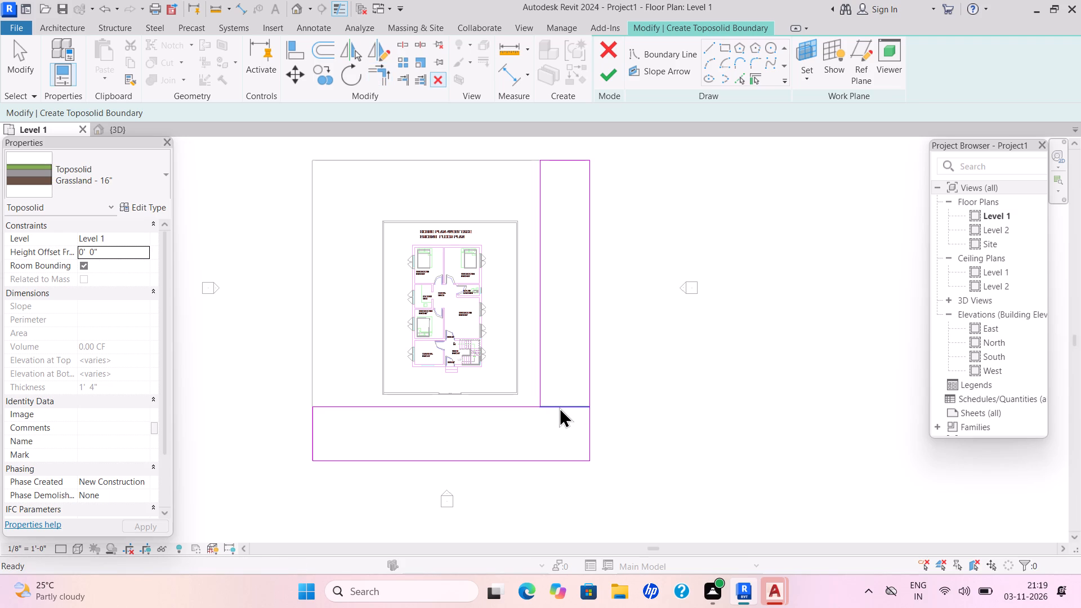
pyautogui.press('Delete')
pyautogui.press('Delete')
pyautogui.press('Delete')
pyautogui.press('Delete')
pyautogui.press('Delete')
pyautogui.press('Delete')
pyautogui.click(560, 408)
pyautogui.press('Delete')
pyautogui.press('Delete')
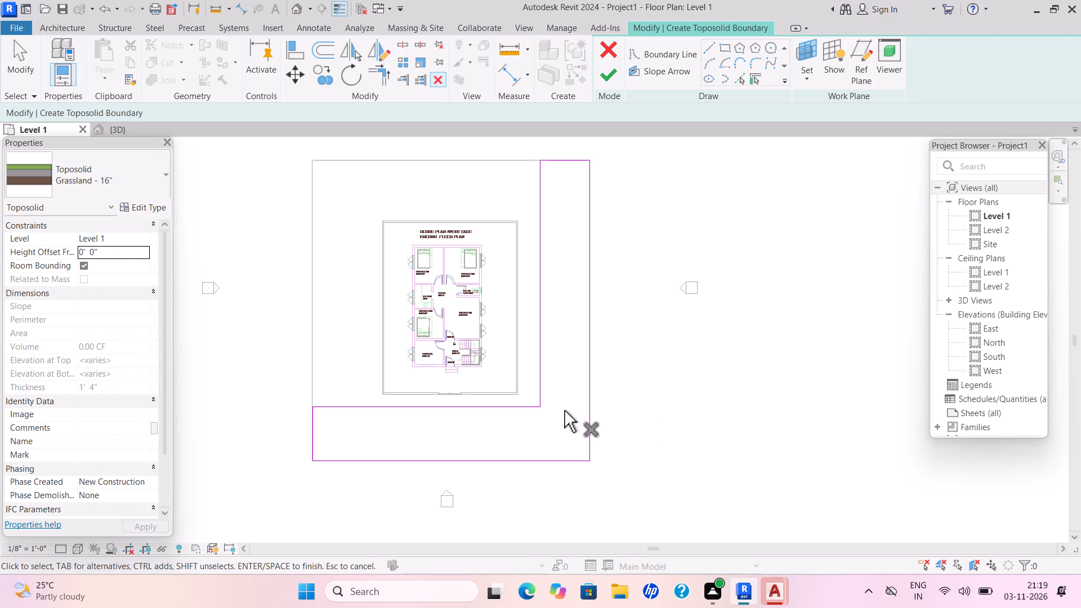
pyautogui.click(599, 74)
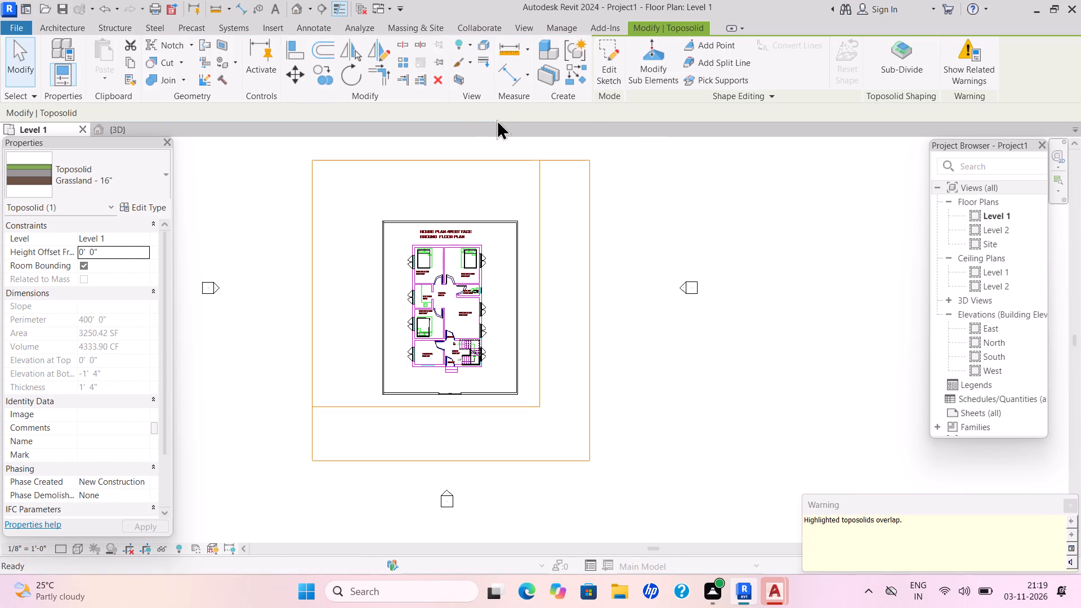
# In the 3D view, paint the top face of the L-shaped toposolid with the Analytical Slab Surface material.
pyautogui.click(122, 131)
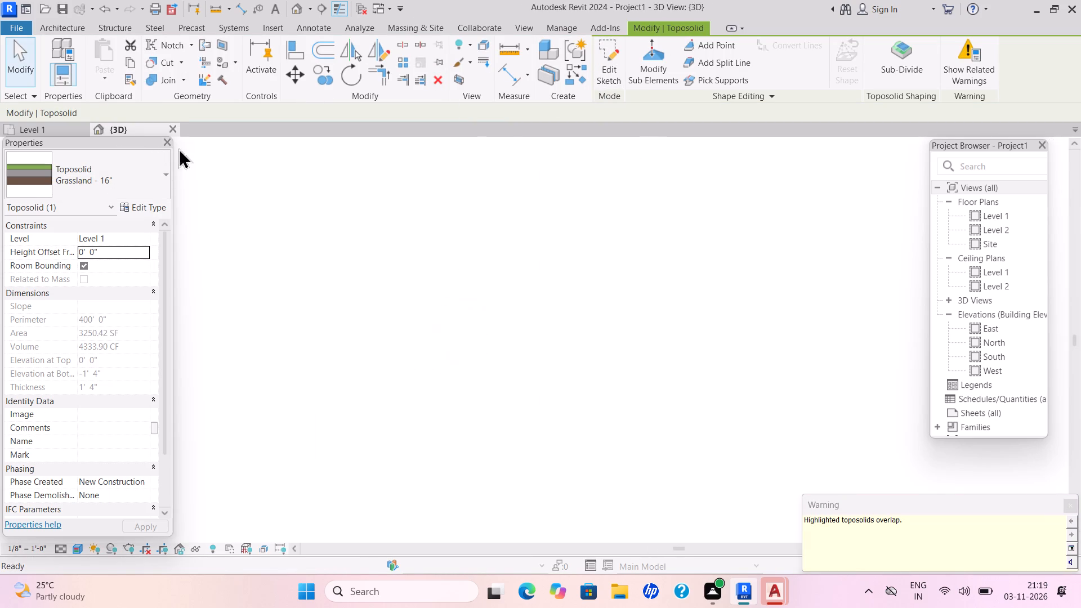
pyautogui.click(625, 295)
pyautogui.click(637, 310)
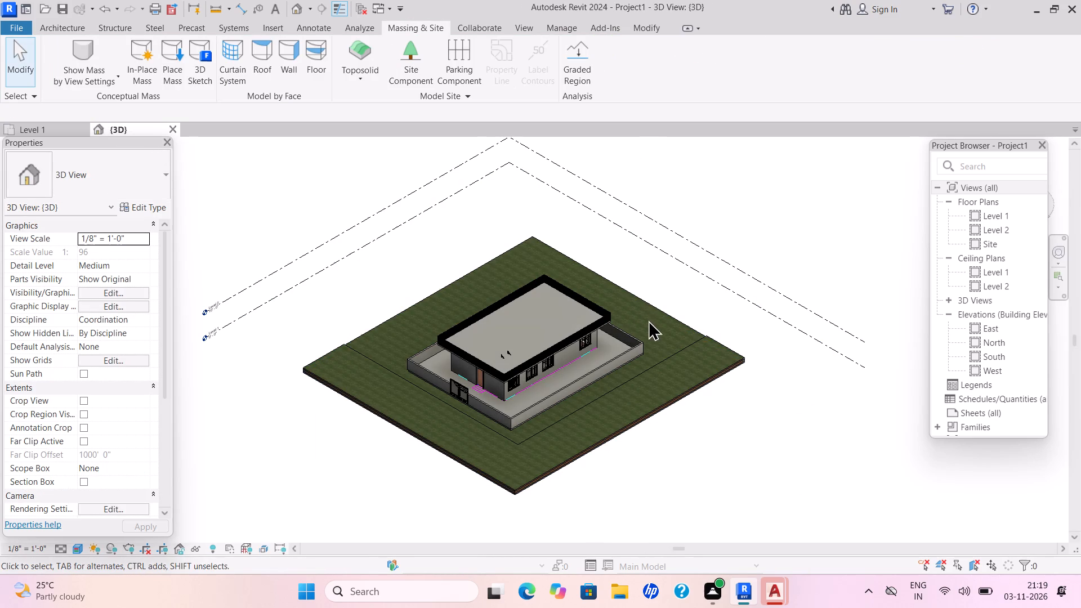
pyautogui.click(82, 26)
pyautogui.click(642, 27)
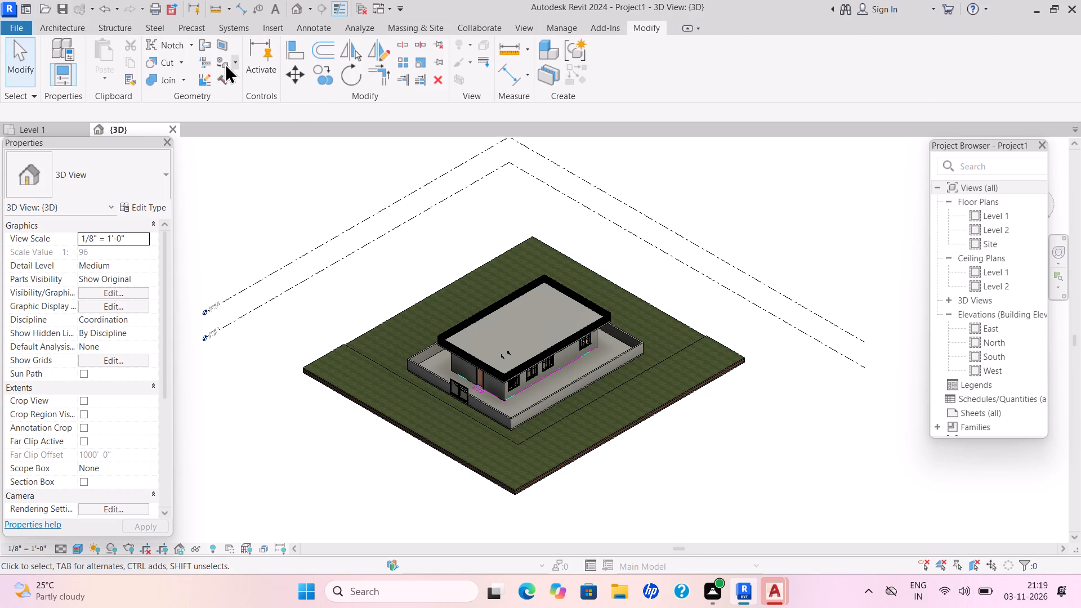
pyautogui.click(233, 61)
pyautogui.click(246, 80)
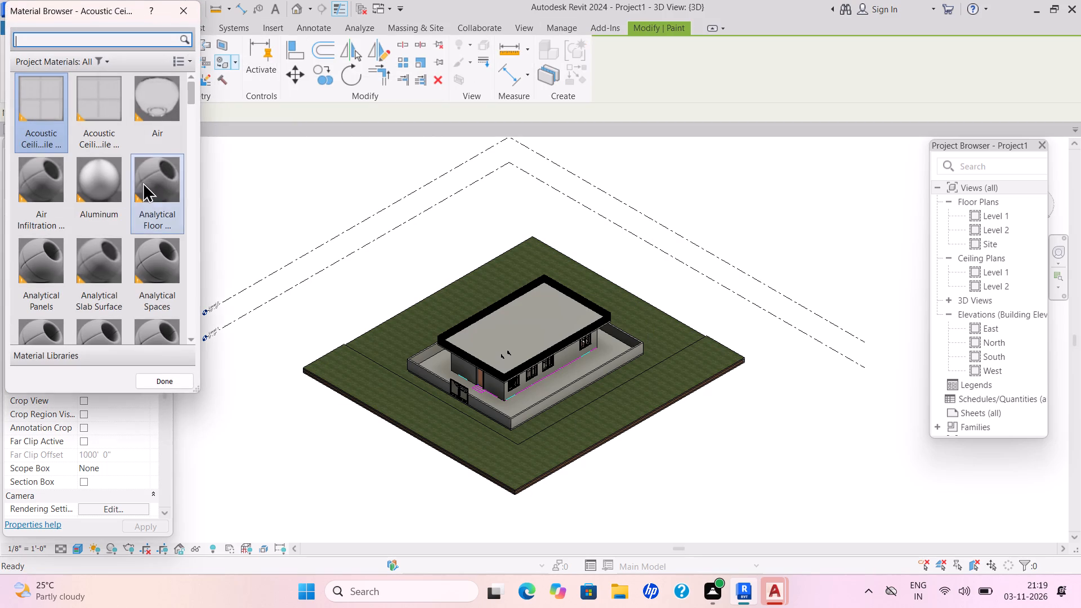
pyautogui.click(112, 258)
pyautogui.click(550, 439)
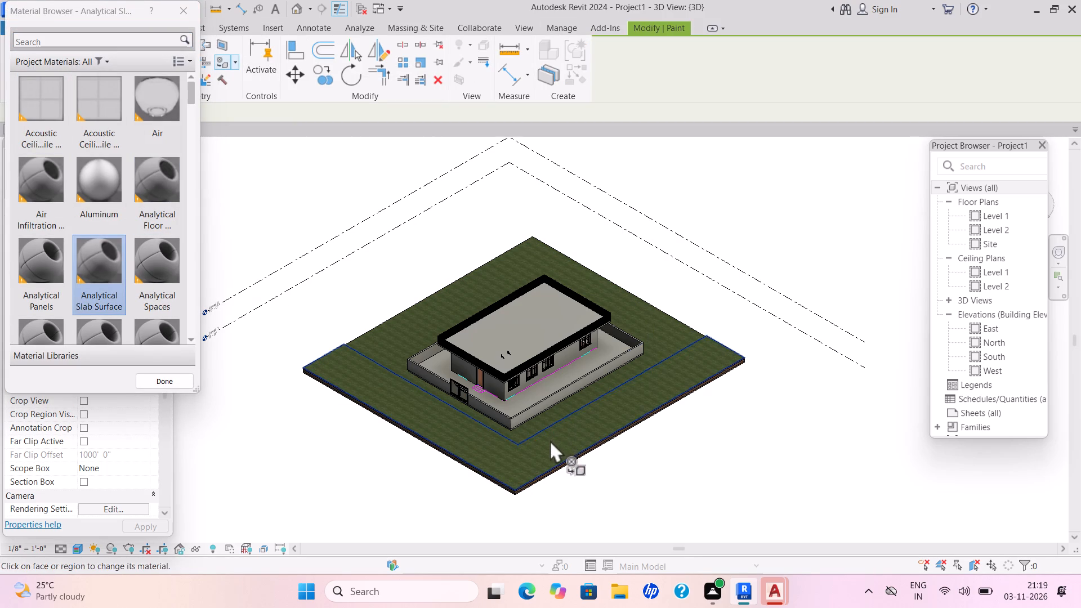
pyautogui.click(299, 233)
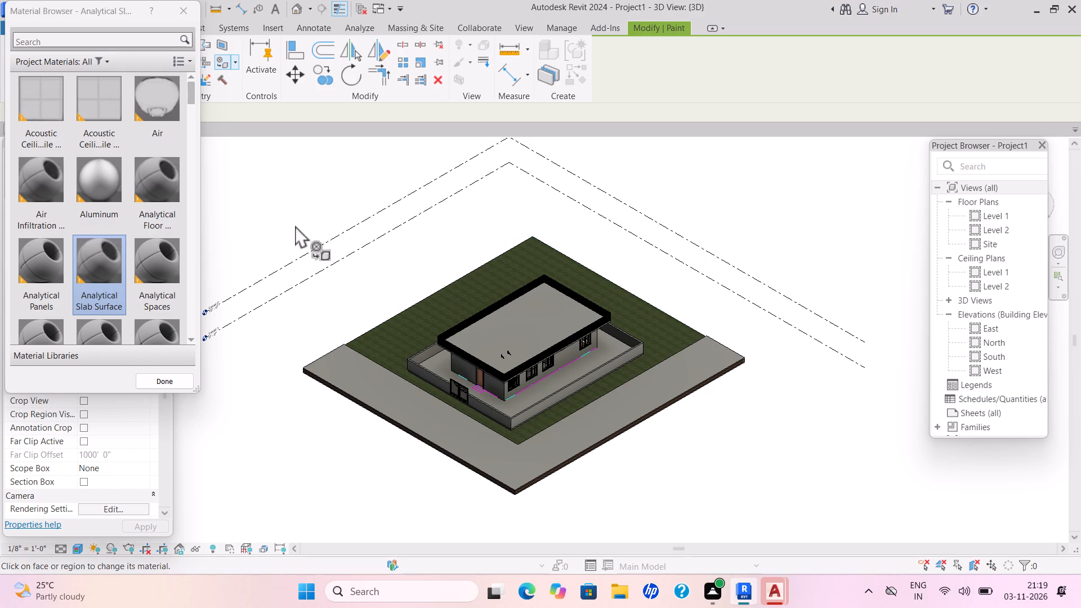
pyautogui.click(178, 4)
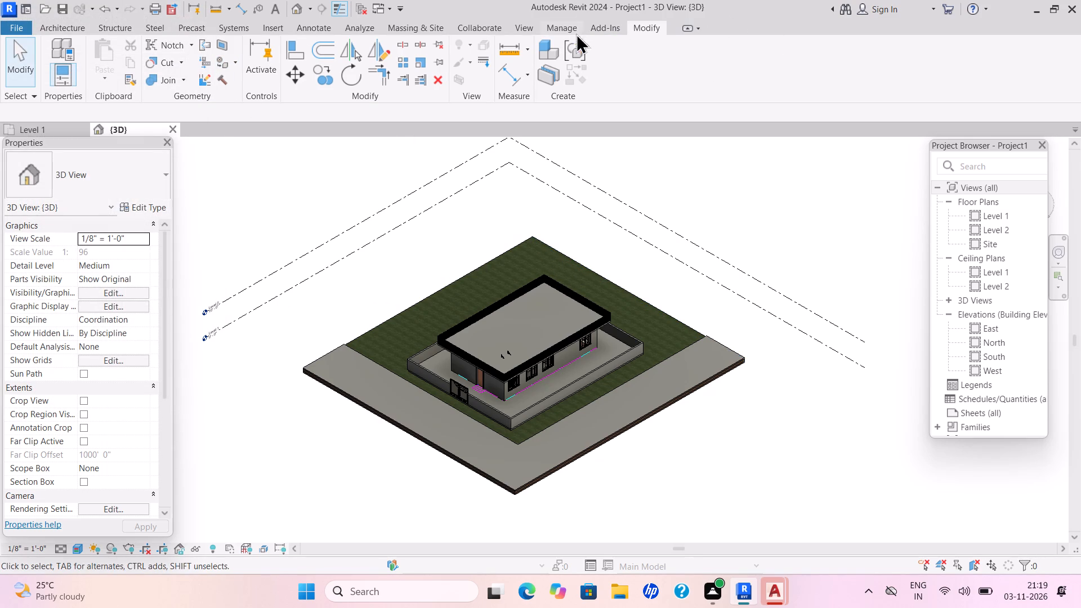
# In the South elevation, add a level offset 6" above Level 2 using the Pick Lines method.
pyautogui.moveTo(999, 356); pyautogui.dragTo(999, 351)
pyautogui.click(1000, 350)
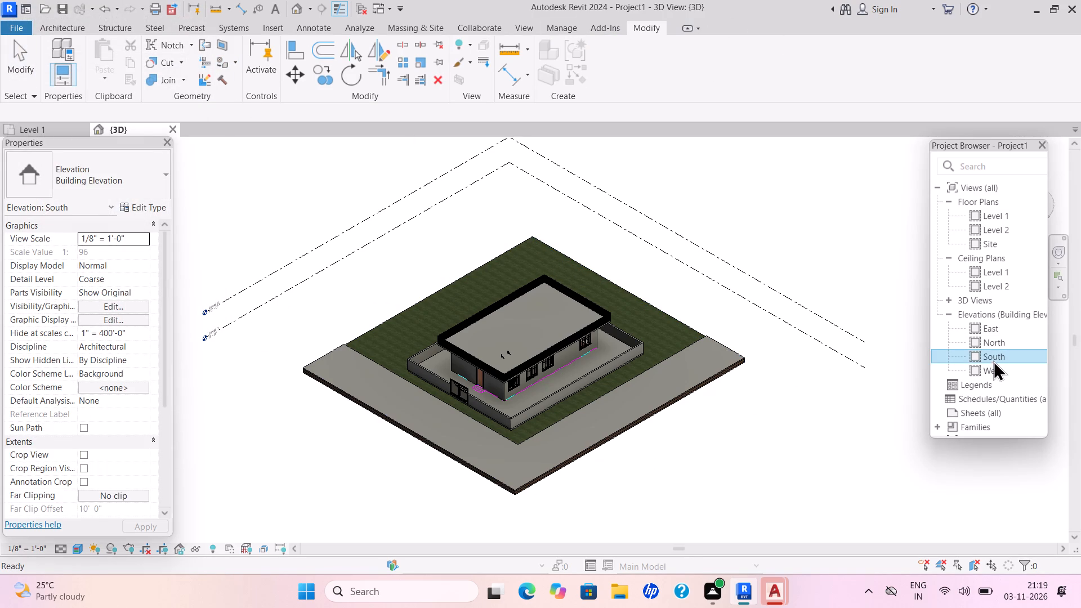
pyautogui.doubleClick(993, 363)
pyautogui.scroll(-1, 820, 272)
pyautogui.moveTo(792, 272); pyautogui.dragTo(586, 294, button='middle')
pyautogui.scroll(1, 776, 272)
pyautogui.scroll(-2, 751, 273)
pyautogui.scroll(1, 632, 289)
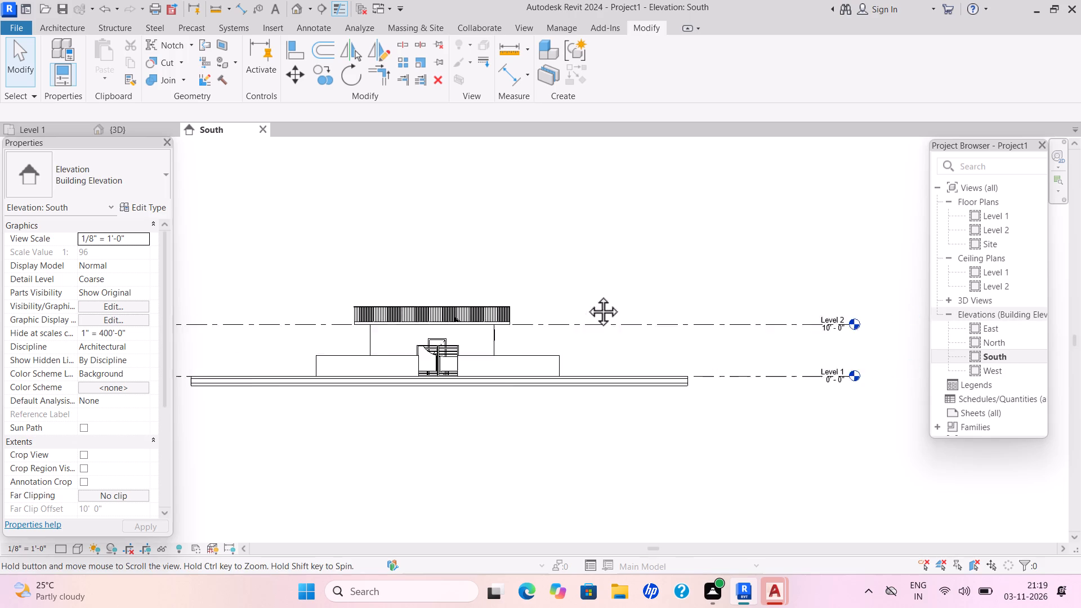
pyautogui.scroll(-1, 590, 294)
pyautogui.moveTo(586, 294); pyautogui.dragTo(528, 303, button='middle')
pyautogui.scroll(1, 554, 299)
pyautogui.scroll(-1, 528, 303)
pyautogui.scroll(2, 527, 303)
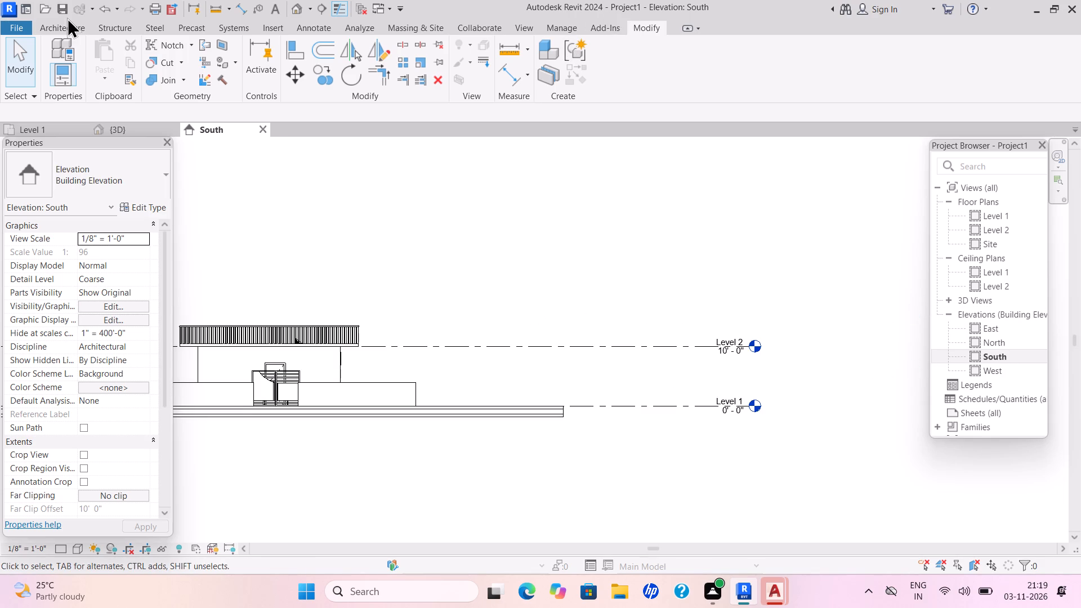
pyautogui.click(65, 28)
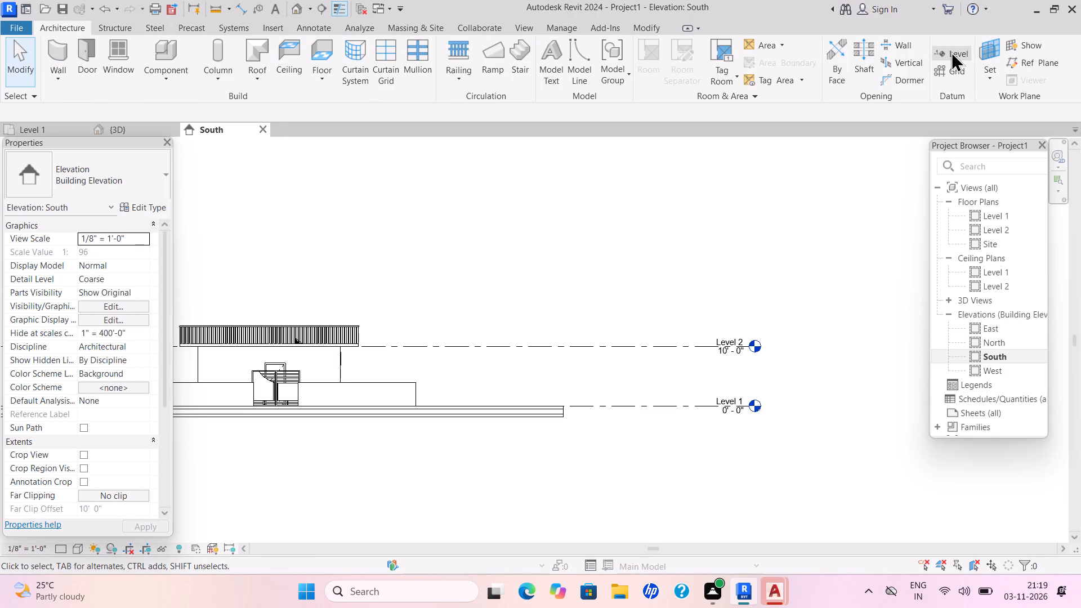
pyautogui.click(951, 51)
pyautogui.click(948, 52)
pyautogui.doubleClick(620, 47)
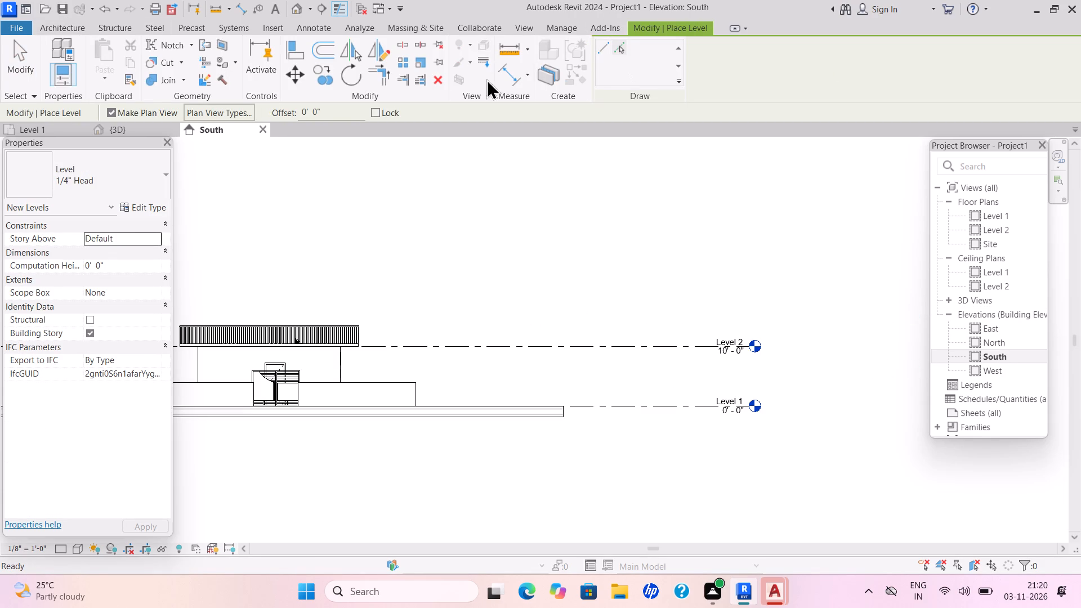
pyautogui.moveTo(332, 113); pyautogui.dragTo(270, 133)
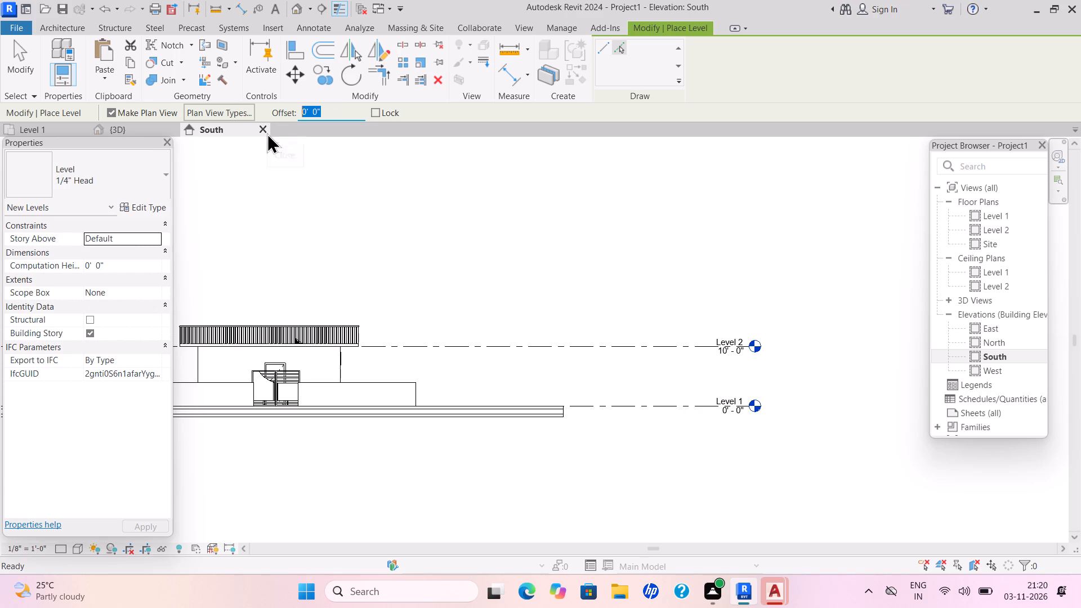
pyautogui.press('BackSpace')
pyautogui.write('6"')
pyautogui.press('Return')
pyautogui.click(669, 341)
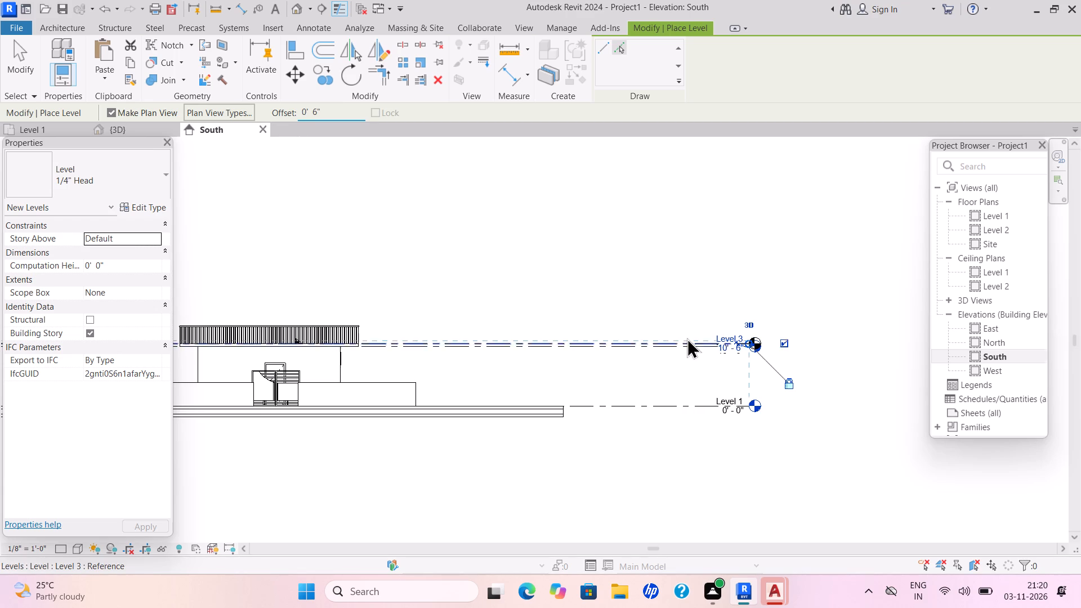
pyautogui.press('Escape')
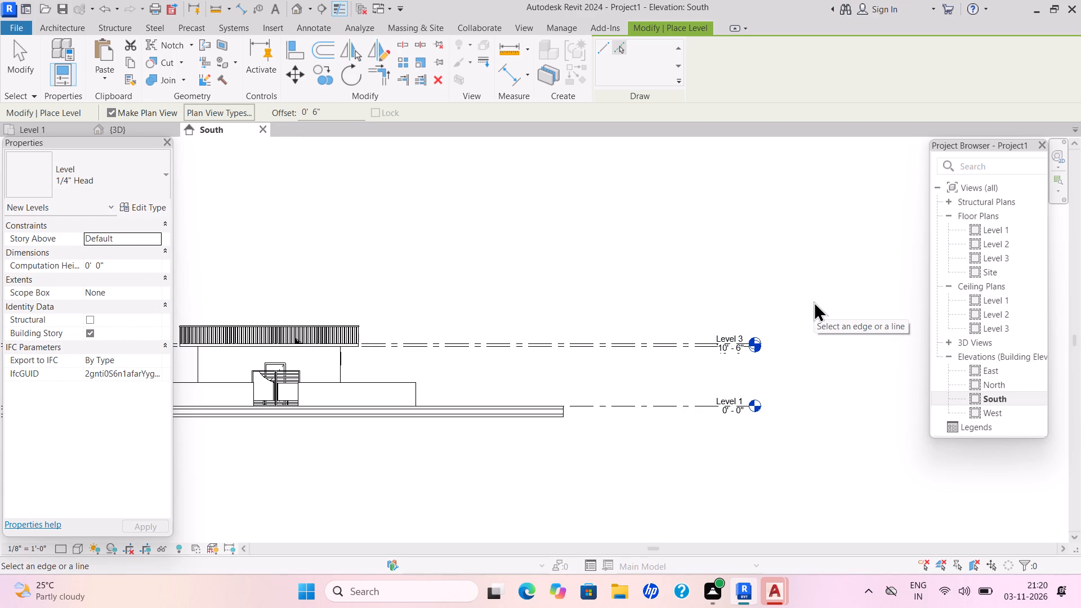
# Add three more levels above Level 3 by picking each preceding level line with an offset of 10' 6".
pyautogui.click(619, 43)
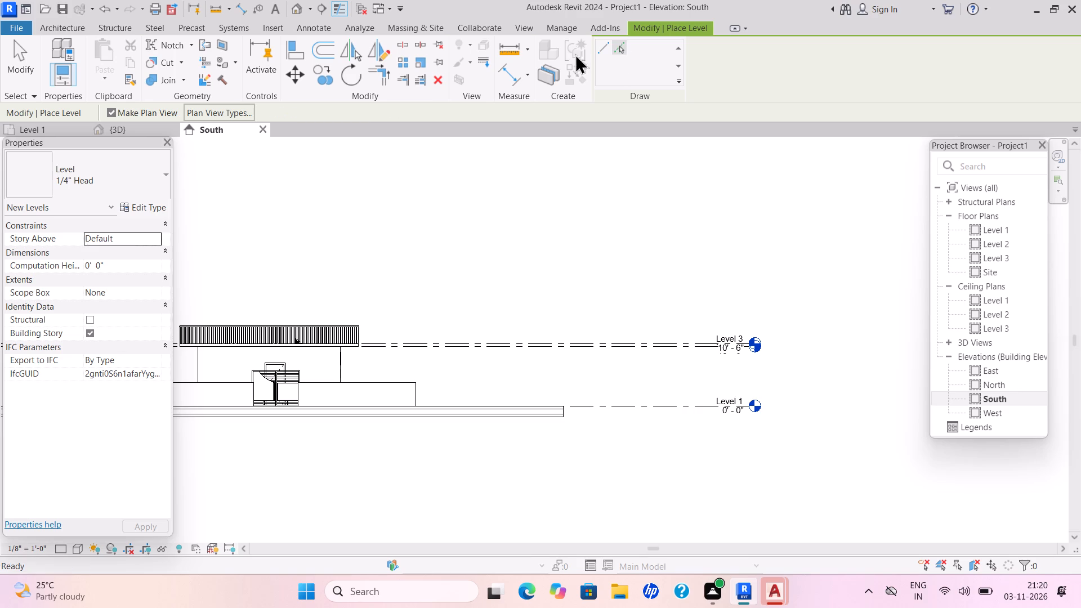
pyautogui.moveTo(346, 106); pyautogui.dragTo(285, 123)
pyautogui.press('BackSpace')
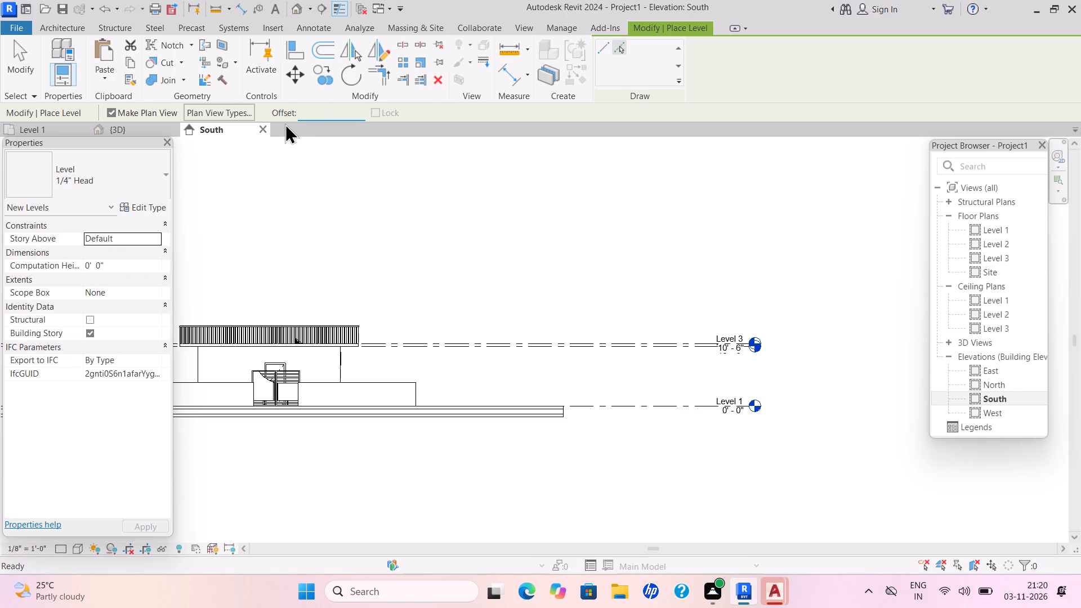
pyautogui.write('10\'6"')
pyautogui.press('Return')
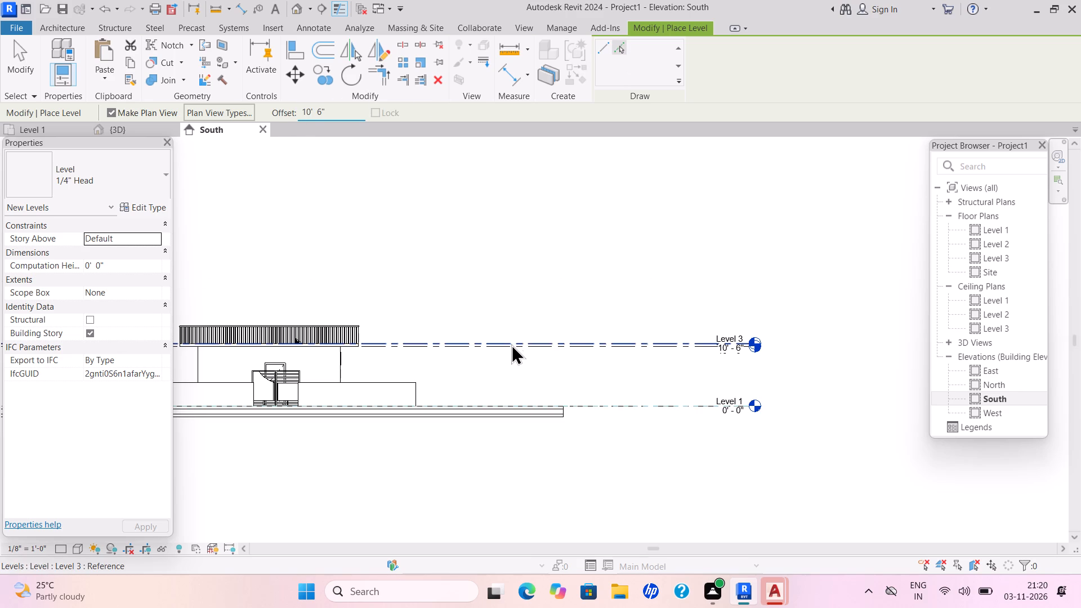
pyautogui.click(516, 339)
pyautogui.moveTo(589, 309); pyautogui.dragTo(588, 350, button='middle')
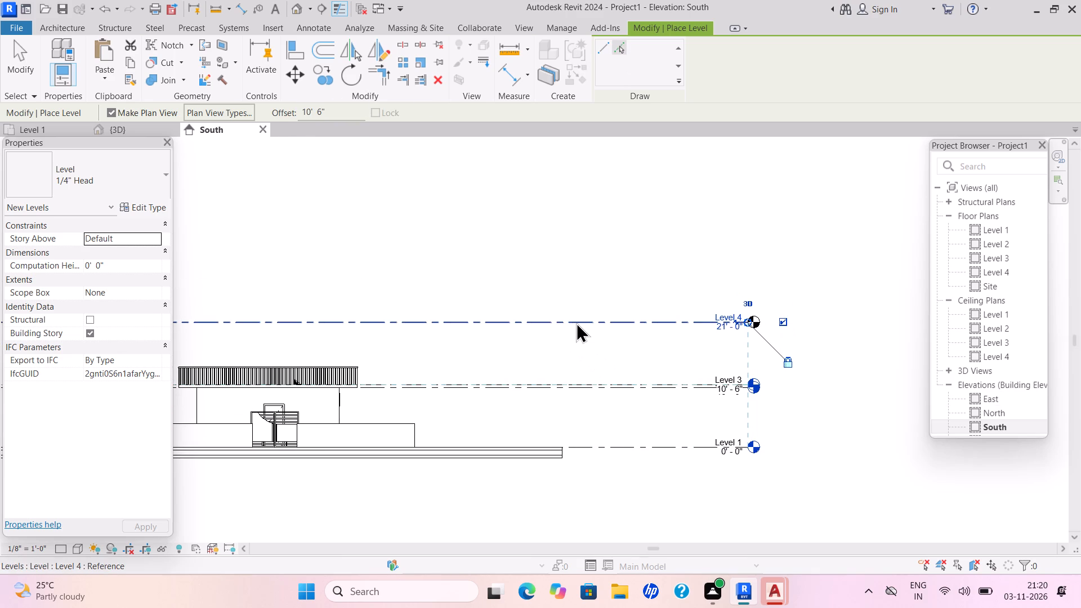
pyautogui.click(577, 320)
pyautogui.moveTo(615, 297); pyautogui.dragTo(639, 328, button='middle')
pyautogui.click(607, 288)
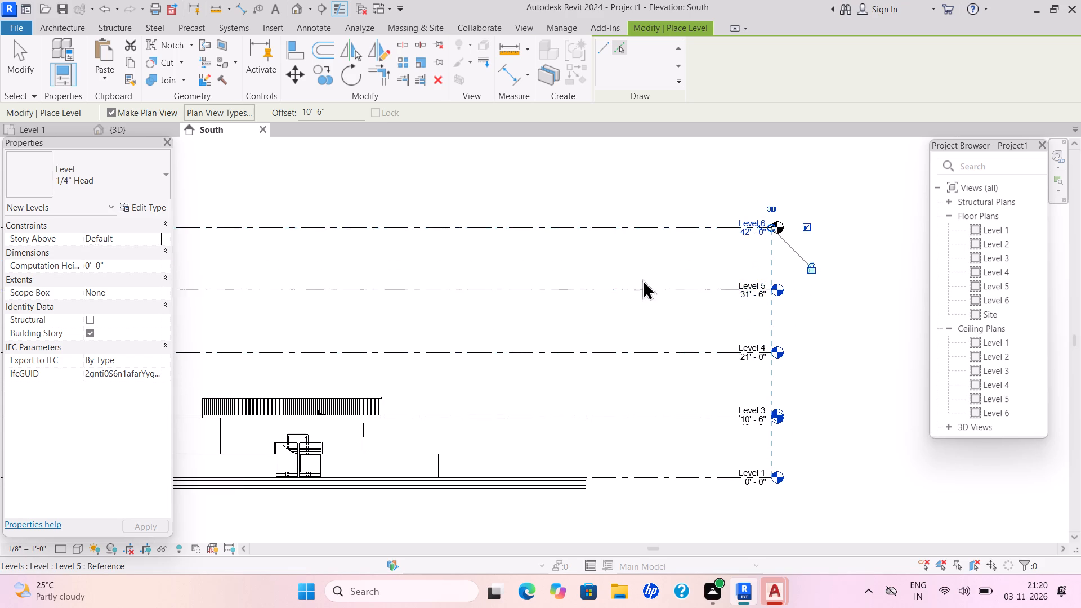
pyautogui.moveTo(688, 271); pyautogui.dragTo(808, 251, button='middle')
pyautogui.press('Escape')
pyautogui.press('Escape')
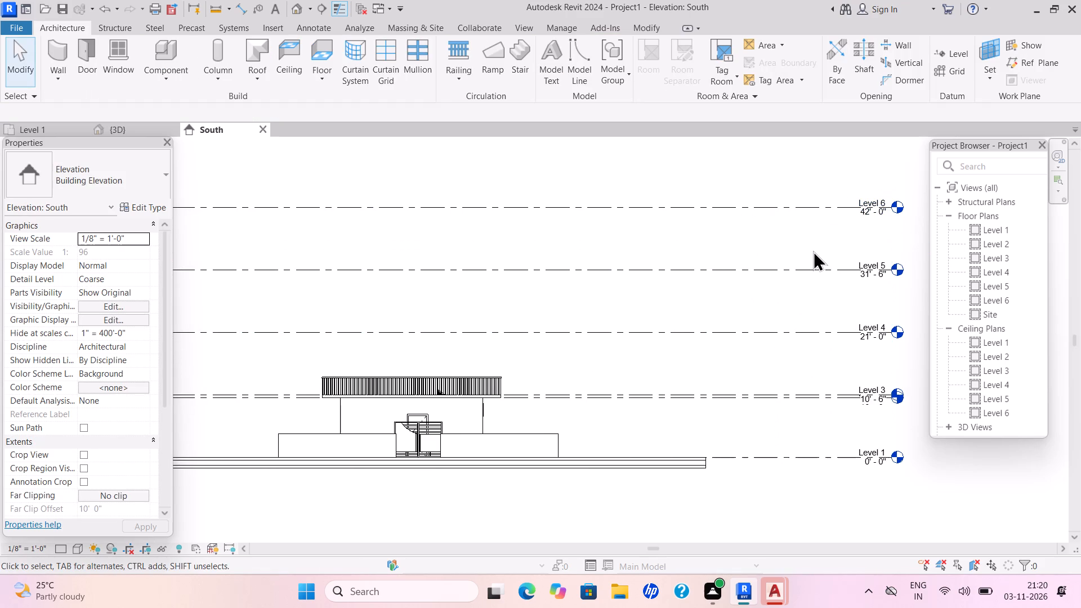
# Return to the 3D view and examine the house and its surroundings.
pyautogui.click(144, 129)
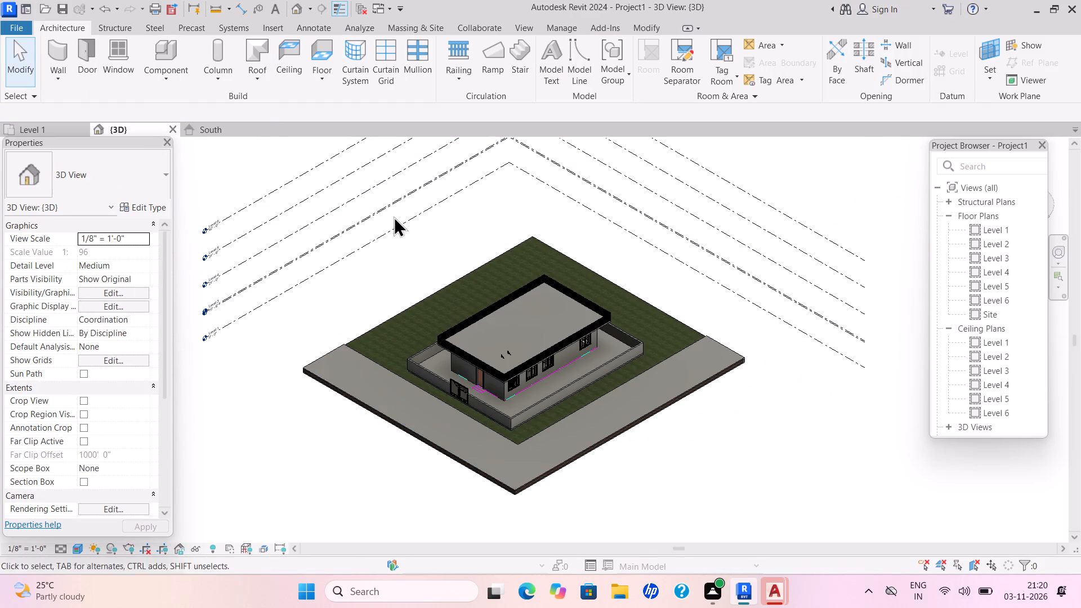
pyautogui.scroll(8, 518, 377)
pyautogui.scroll(-1, 517, 375)
pyautogui.scroll(1, 517, 375)
pyautogui.scroll(-2, 520, 371)
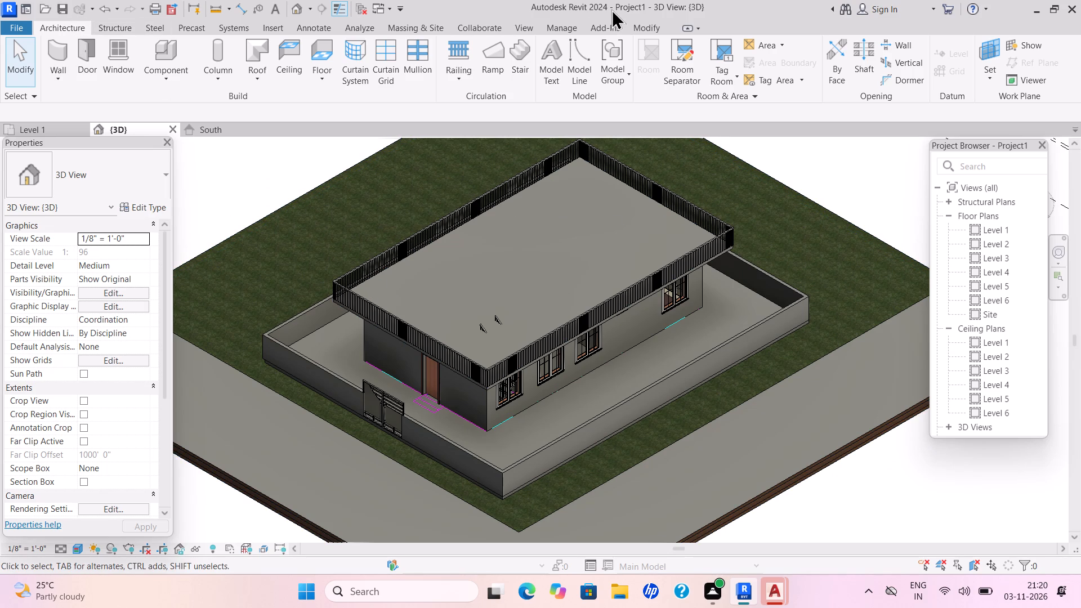
# Paint the house's front wall with the door and the adjoining long wall with the Cherry material.
pyautogui.click(653, 26)
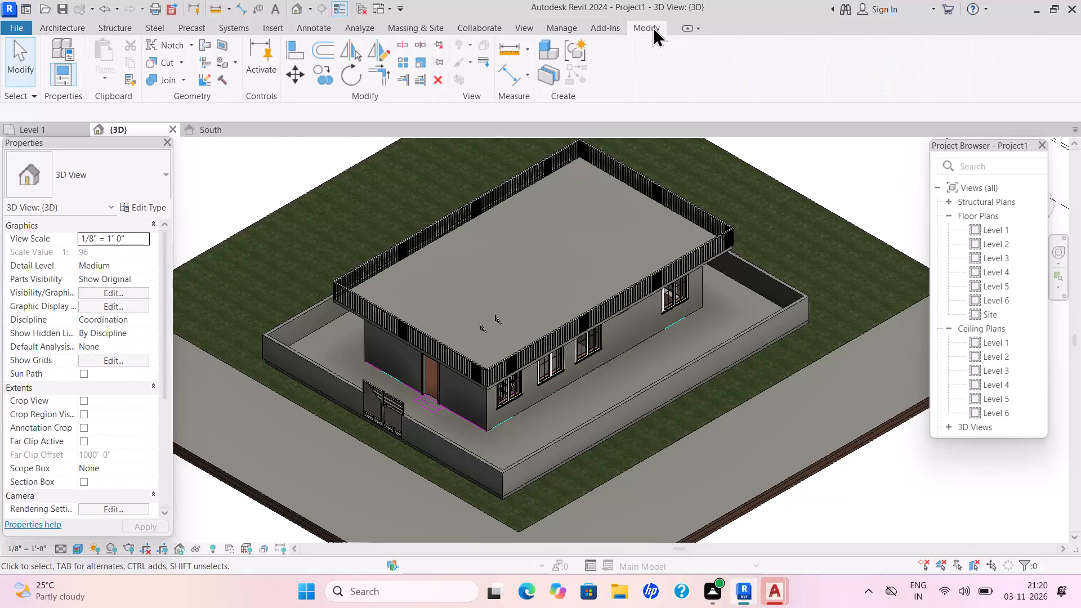
pyautogui.click(239, 59)
pyautogui.click(243, 77)
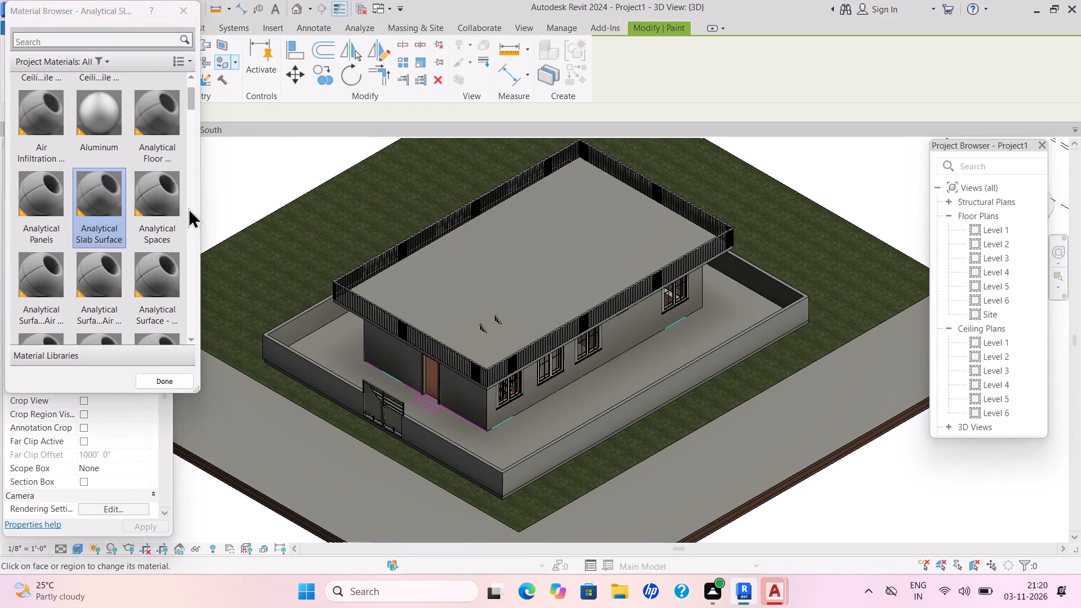
pyautogui.scroll(-3, 158, 232)
pyautogui.click(165, 140)
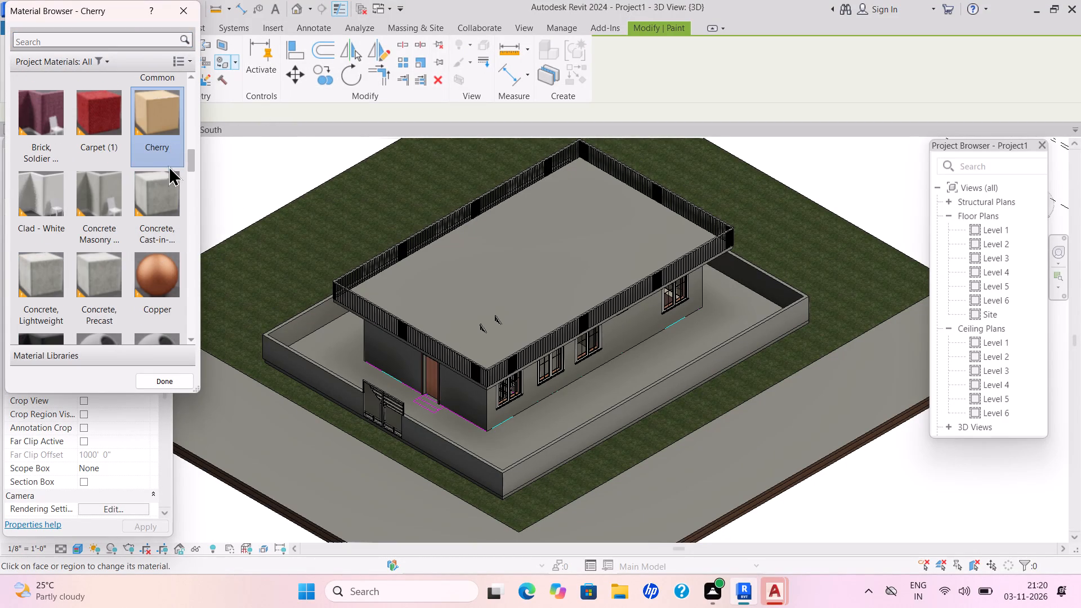
pyautogui.click(168, 292)
pyautogui.scroll(1, 81, 208)
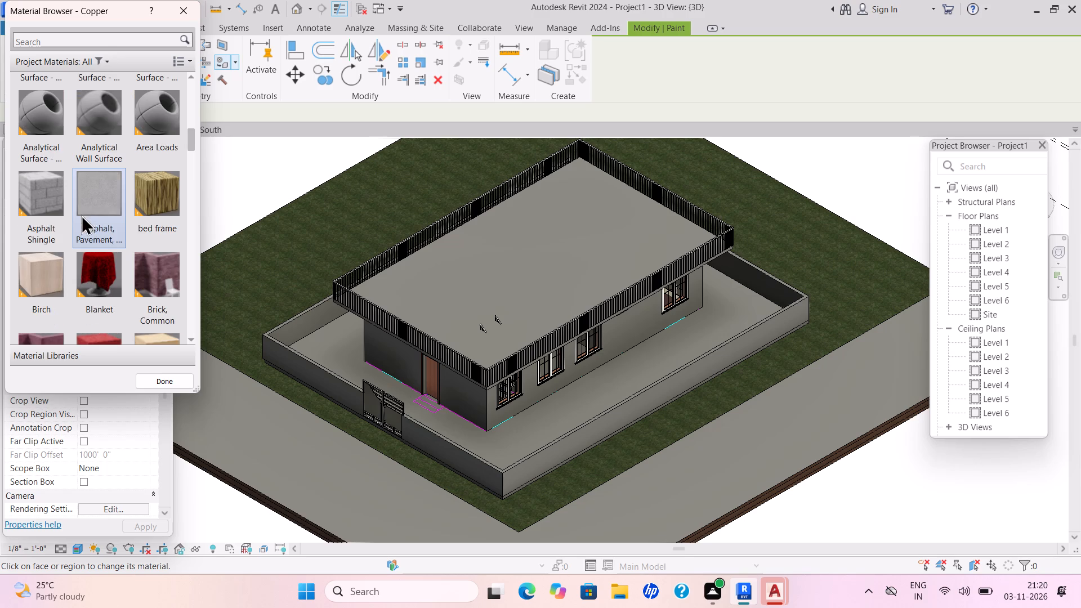
pyautogui.scroll(-1, 97, 312)
pyautogui.scroll(1, 97, 312)
pyautogui.scroll(-3, 97, 312)
pyautogui.scroll(2, 96, 312)
pyautogui.scroll(1, 146, 290)
pyautogui.scroll(-1, 146, 290)
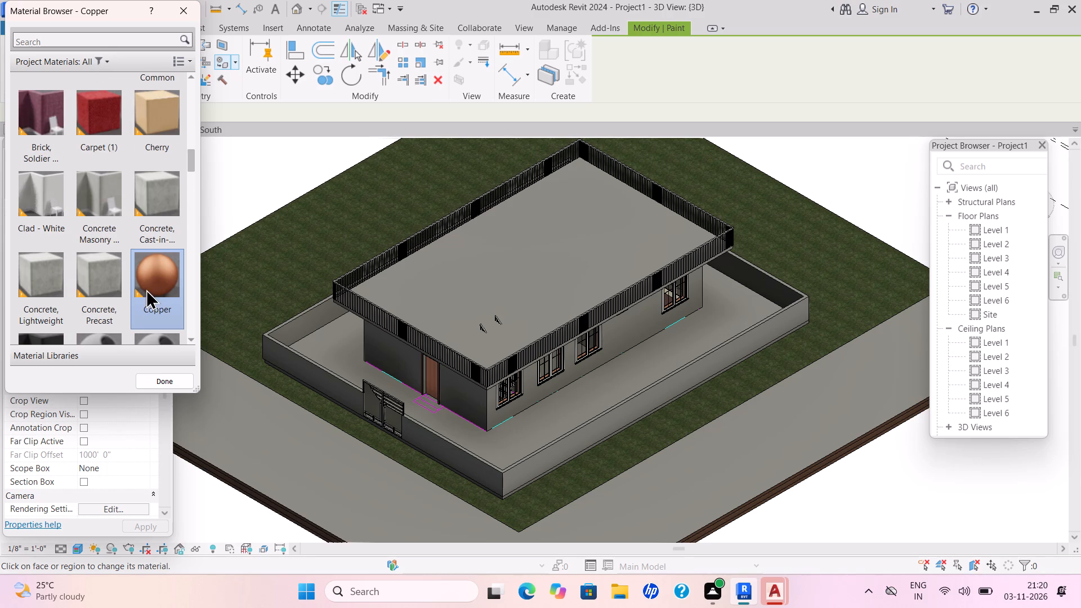
pyautogui.click(160, 132)
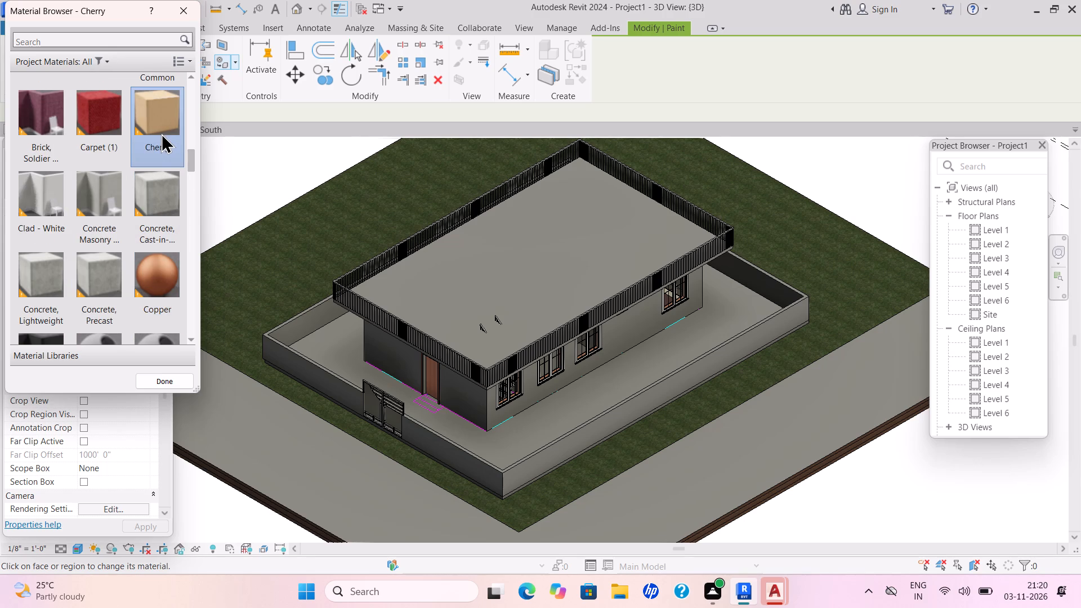
pyautogui.click(419, 368)
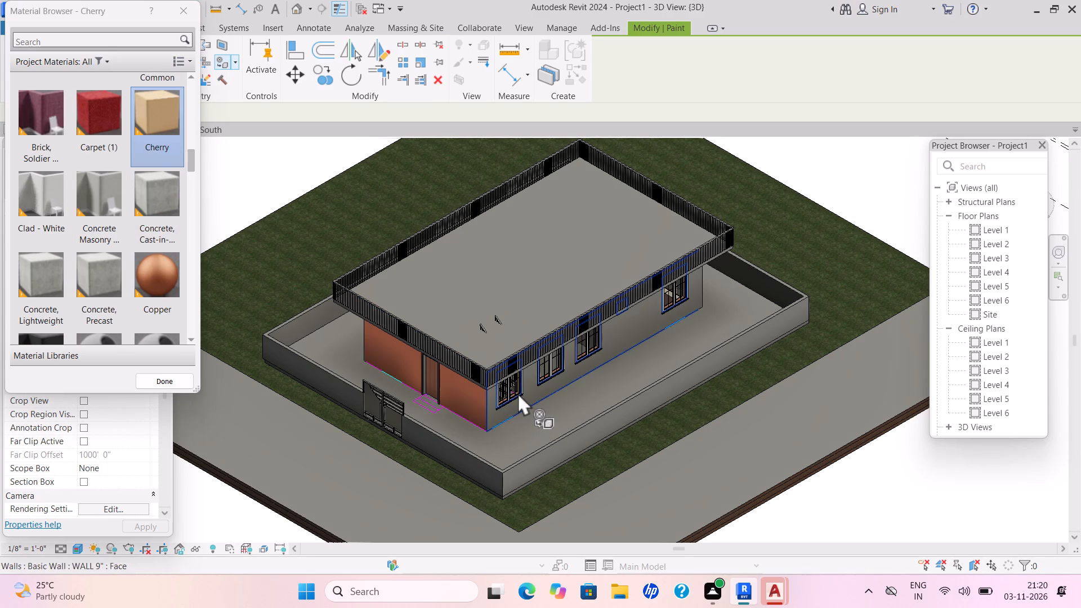
pyautogui.click(518, 393)
# Paint the house's rear wall, the roof and the other long exterior wall with the Cherry material.
pyautogui.moveTo(668, 349); pyautogui.dragTo(578, 357, button='middle')
pyautogui.scroll(-1, 652, 352)
pyautogui.scroll(1, 578, 357)
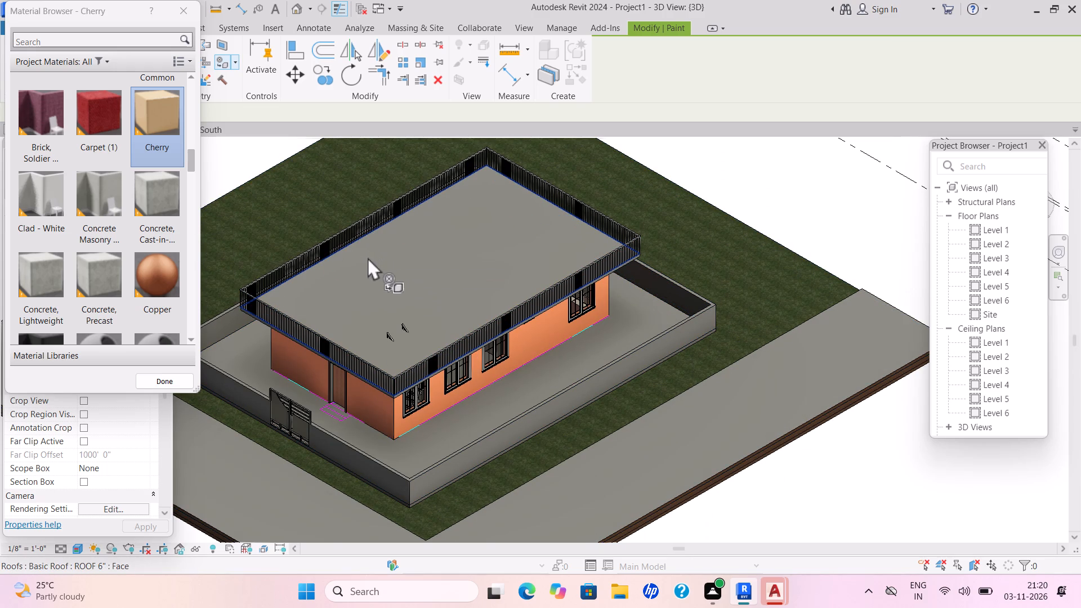
pyautogui.keyDown('shift'); pyautogui.moveTo(495, 337); pyautogui.dragTo(345, 336, button='middle'); pyautogui.keyUp('shift')
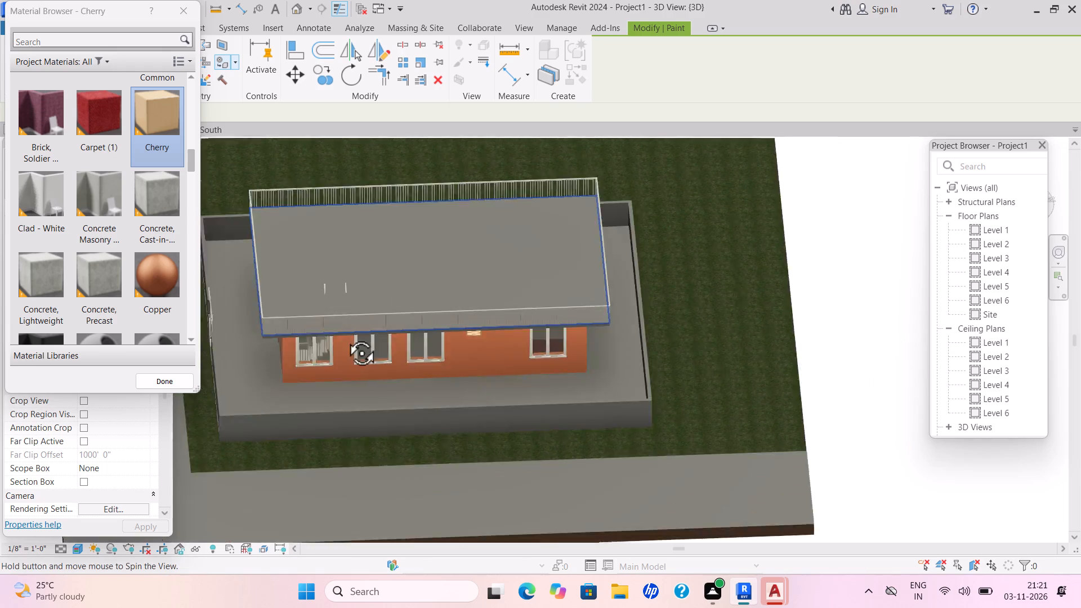
pyautogui.keyDown('shift'); pyautogui.moveTo(345, 336); pyautogui.dragTo(307, 334, button='middle'); pyautogui.keyUp('shift')
pyautogui.click(550, 351)
pyautogui.scroll(-1, 578, 341)
pyautogui.scroll(1, 571, 341)
pyautogui.moveTo(567, 341); pyautogui.dragTo(265, 344, button='middle')
pyautogui.keyDown('shift'); pyautogui.scroll(-1, 262, 344); pyautogui.keyUp('shift')
pyautogui.keyDown('shift'); pyautogui.scroll(1, 263, 344); pyautogui.keyUp('shift')
pyautogui.keyDown('shift'); pyautogui.scroll(-1, 266, 344); pyautogui.keyUp('shift')
pyautogui.keyDown('shift'); pyautogui.scroll(1, 266, 344); pyautogui.keyUp('shift')
pyautogui.keyDown('shift'); pyautogui.scroll(-1, 267, 344); pyautogui.keyUp('shift')
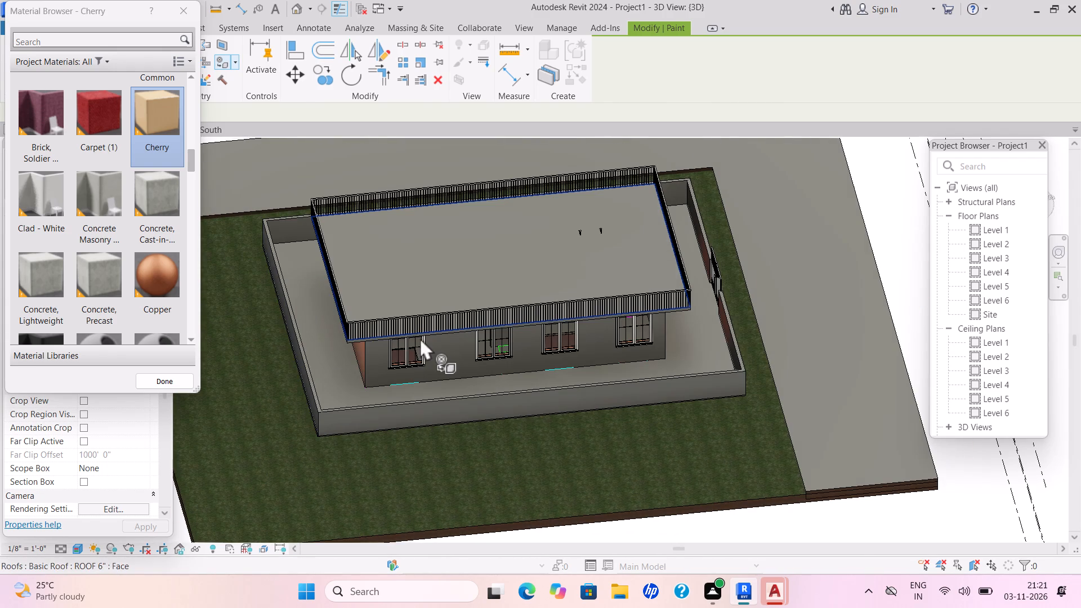
pyautogui.click(426, 338)
pyautogui.click(454, 351)
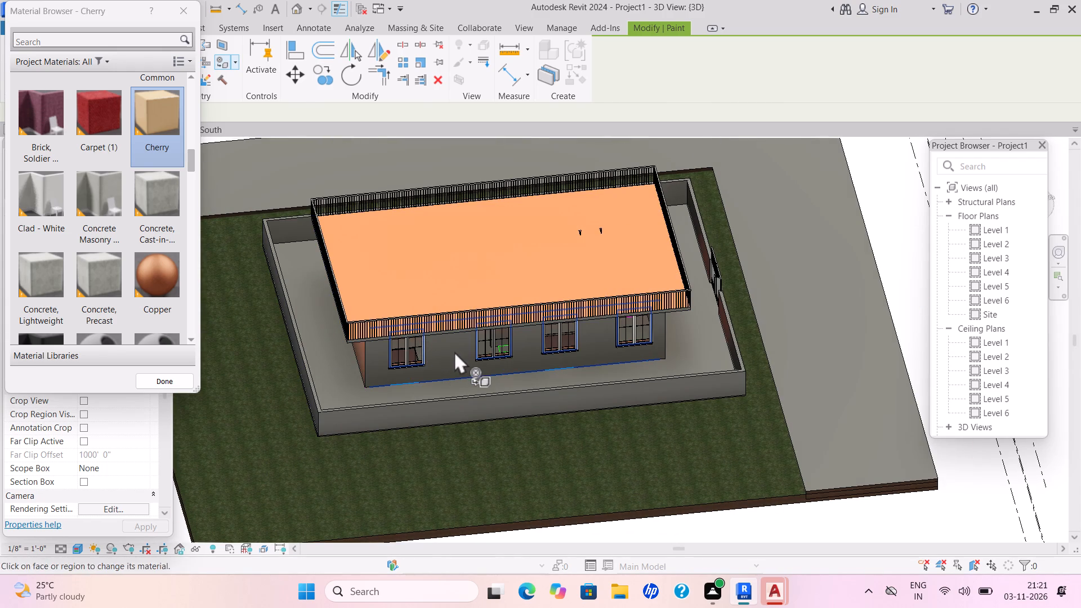
# Paint the roof's top face and the compound floor around the house with the Door - Panel material.
pyautogui.scroll(1, 142, 285)
pyautogui.scroll(-1, 142, 282)
pyautogui.scroll(1, 142, 282)
pyautogui.scroll(-3, 142, 281)
pyautogui.scroll(1, 142, 281)
pyautogui.scroll(-1, 142, 281)
pyautogui.scroll(1, 142, 281)
pyautogui.scroll(-1, 142, 281)
pyautogui.moveTo(160, 277); pyautogui.dragTo(169, 279)
pyautogui.click(517, 288)
pyautogui.click(345, 362)
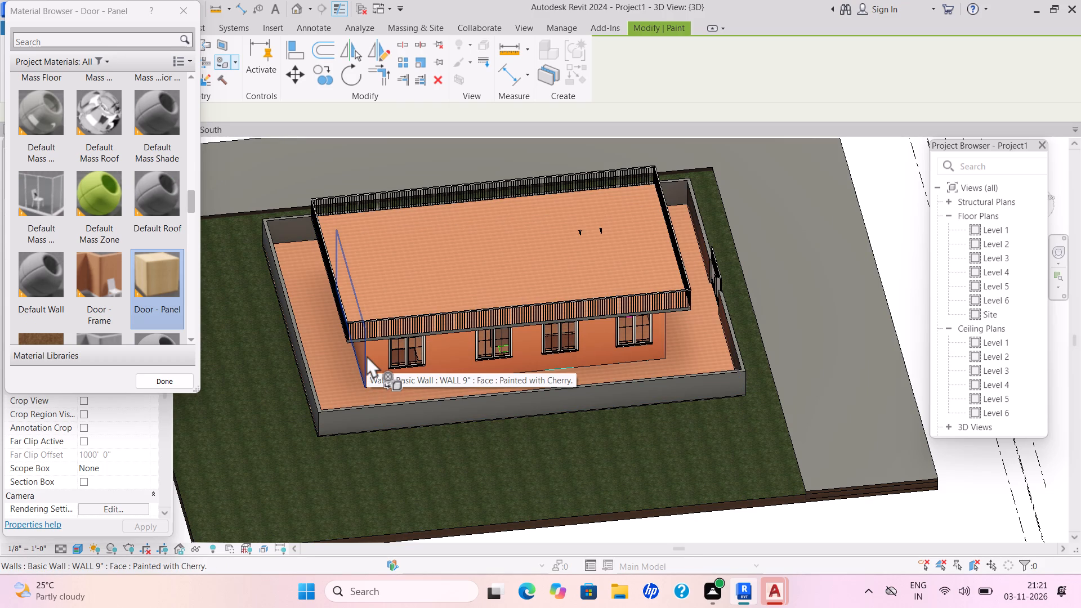
# Paint the compound wall's faces reachable from the rear long side, inner and outer, with the Clad - White material.
pyautogui.scroll(-1, 163, 314)
pyautogui.scroll(1, 163, 314)
pyautogui.scroll(-1, 126, 302)
pyautogui.scroll(1, 128, 301)
pyautogui.scroll(-1, 128, 301)
pyautogui.scroll(3, 129, 299)
pyautogui.scroll(-2, 129, 299)
pyautogui.scroll(1, 129, 297)
pyautogui.scroll(-1, 129, 297)
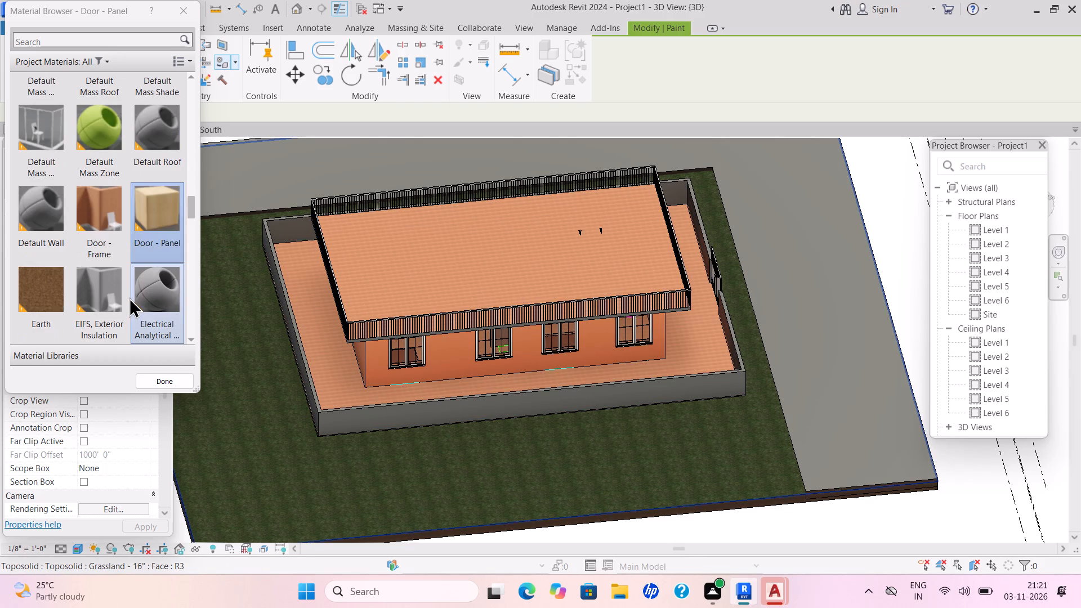
pyautogui.scroll(2, 127, 297)
pyautogui.scroll(-1, 127, 297)
pyautogui.scroll(1, 127, 297)
pyautogui.scroll(-1, 127, 297)
pyautogui.scroll(1, 127, 297)
pyautogui.scroll(-1, 129, 287)
pyautogui.scroll(4, 129, 287)
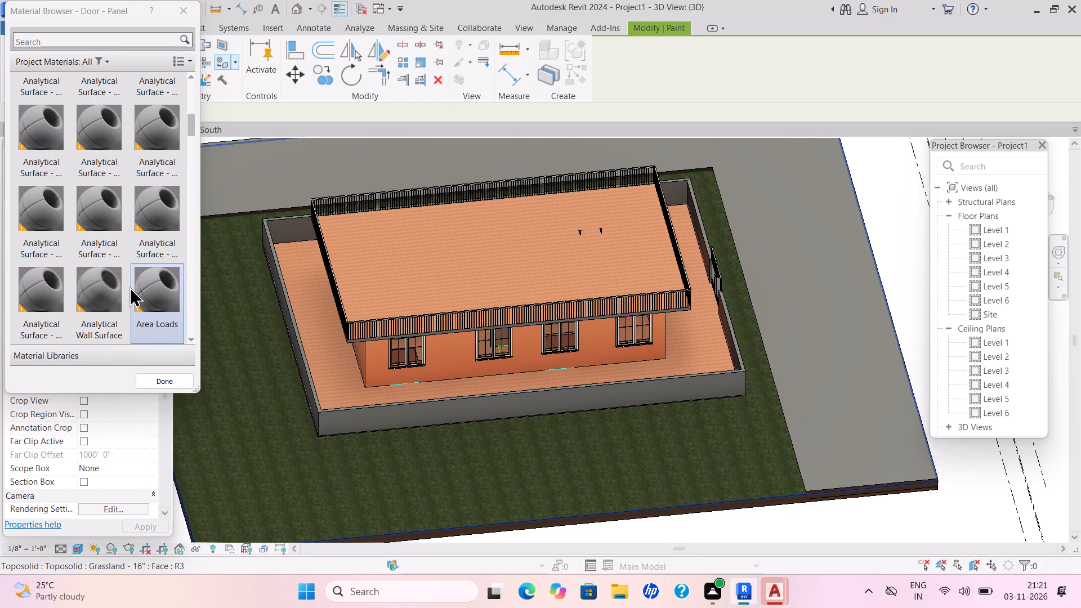
pyautogui.scroll(-1, 129, 287)
pyautogui.scroll(1, 129, 287)
pyautogui.scroll(-1, 129, 287)
pyautogui.scroll(1, 129, 287)
pyautogui.scroll(-1, 129, 287)
pyautogui.scroll(1, 131, 281)
pyautogui.scroll(-1, 131, 281)
pyautogui.scroll(2, 131, 281)
pyautogui.scroll(-2, 131, 281)
pyautogui.scroll(1, 131, 281)
pyautogui.scroll(-2, 131, 281)
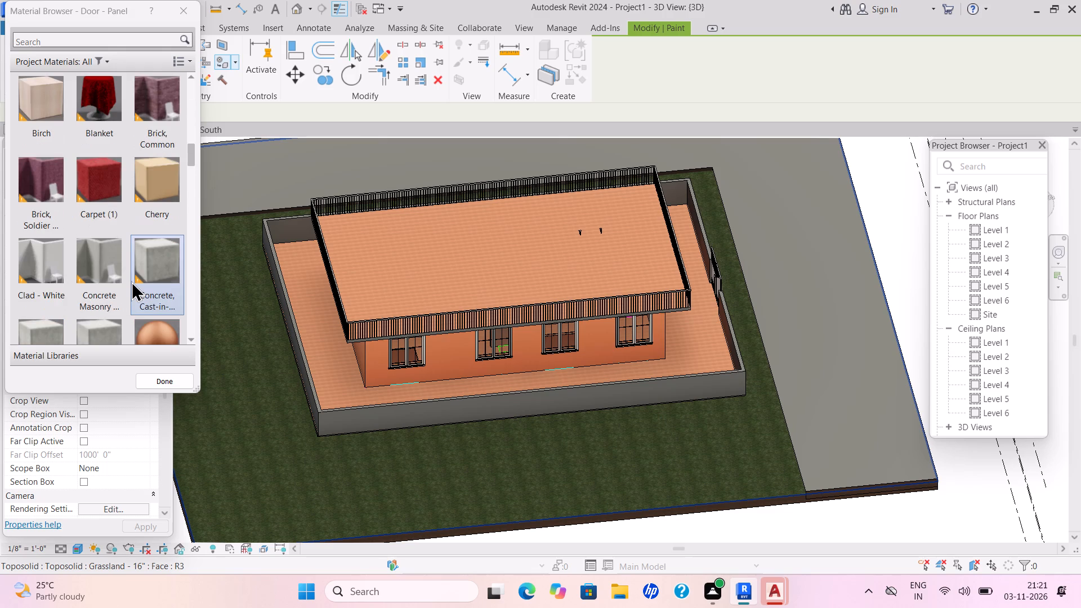
pyautogui.click(55, 278)
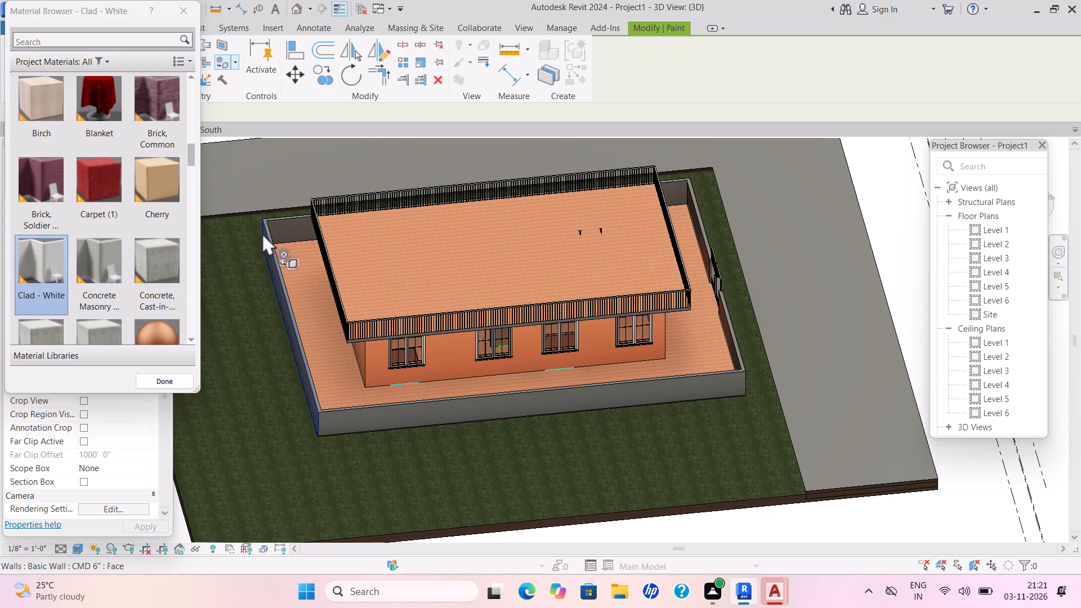
pyautogui.click(292, 230)
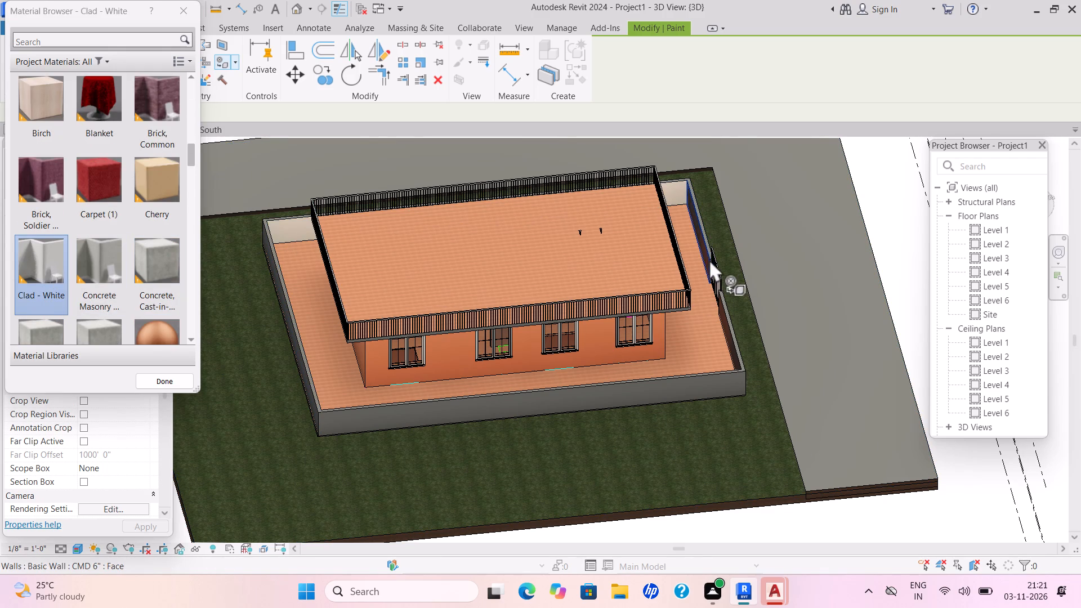
pyautogui.click(707, 251)
pyautogui.click(735, 339)
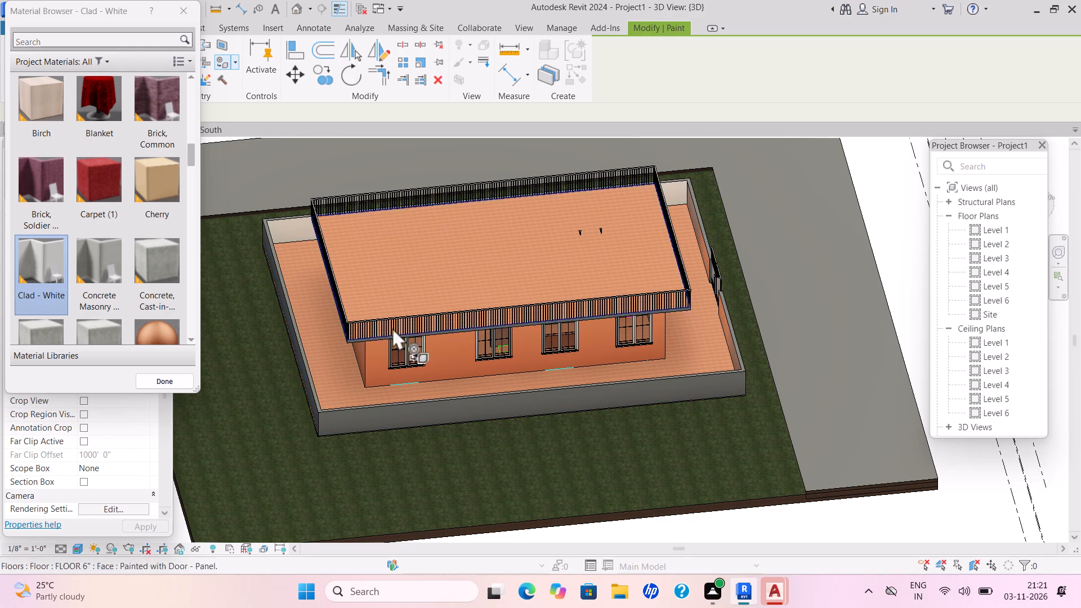
pyautogui.click(293, 322)
pyautogui.click(392, 419)
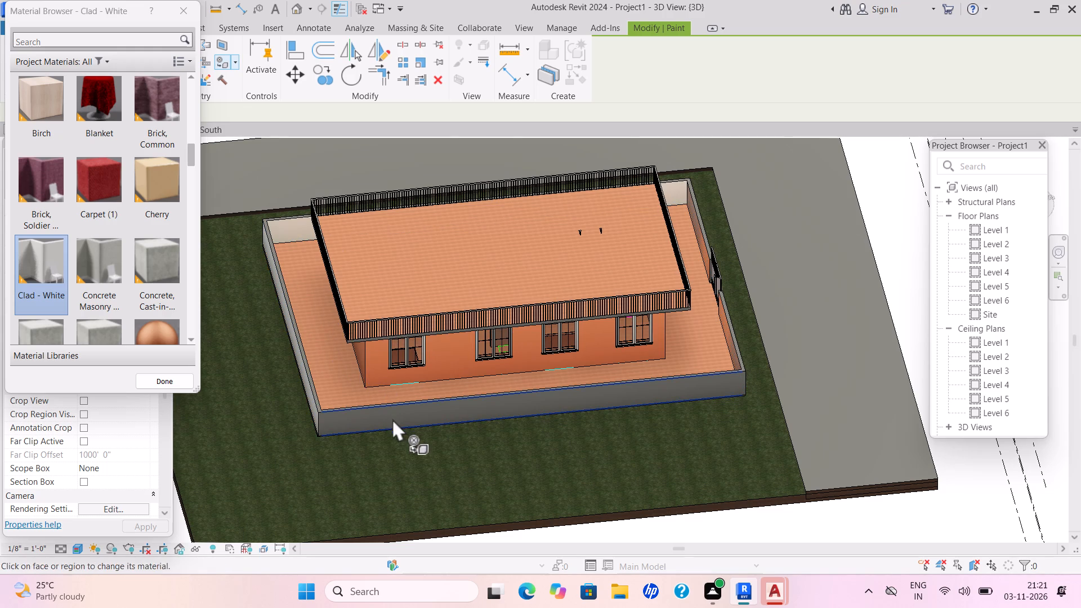
# Paint the outer faces of the compound wall on both sides of the gate with Clad - White.
pyautogui.scroll(-6, 602, 398)
pyautogui.moveTo(600, 397); pyautogui.dragTo(498, 394, button='middle')
pyautogui.scroll(1, 537, 394)
pyautogui.scroll(-1, 521, 394)
pyautogui.scroll(1, 519, 394)
pyautogui.scroll(-1, 506, 394)
pyautogui.scroll(2, 498, 394)
pyautogui.scroll(-1, 498, 394)
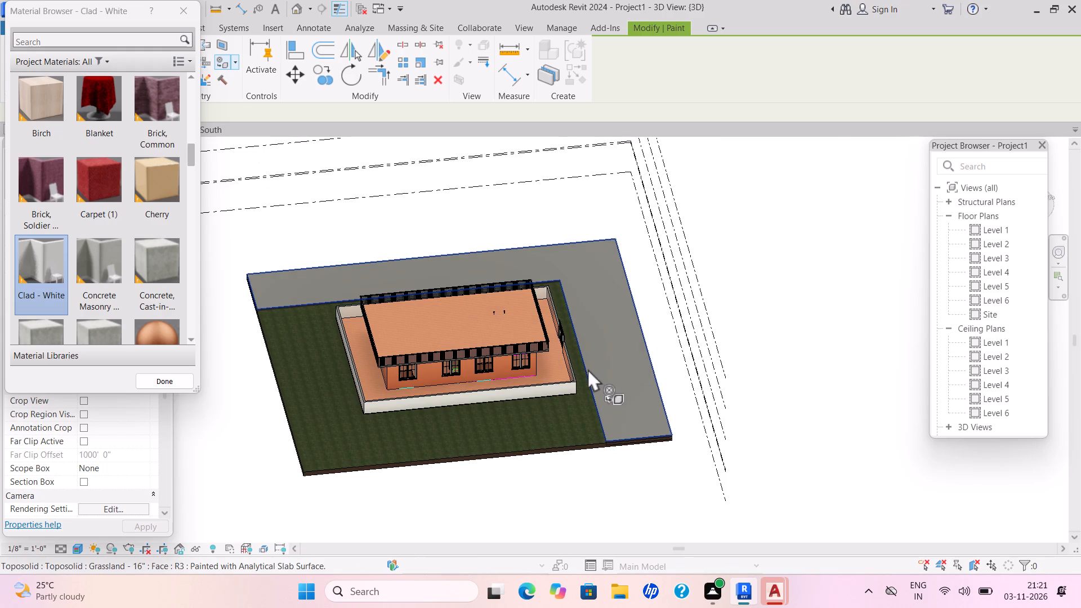
pyautogui.scroll(3, 575, 369)
pyautogui.moveTo(563, 371); pyautogui.dragTo(487, 377, button='middle')
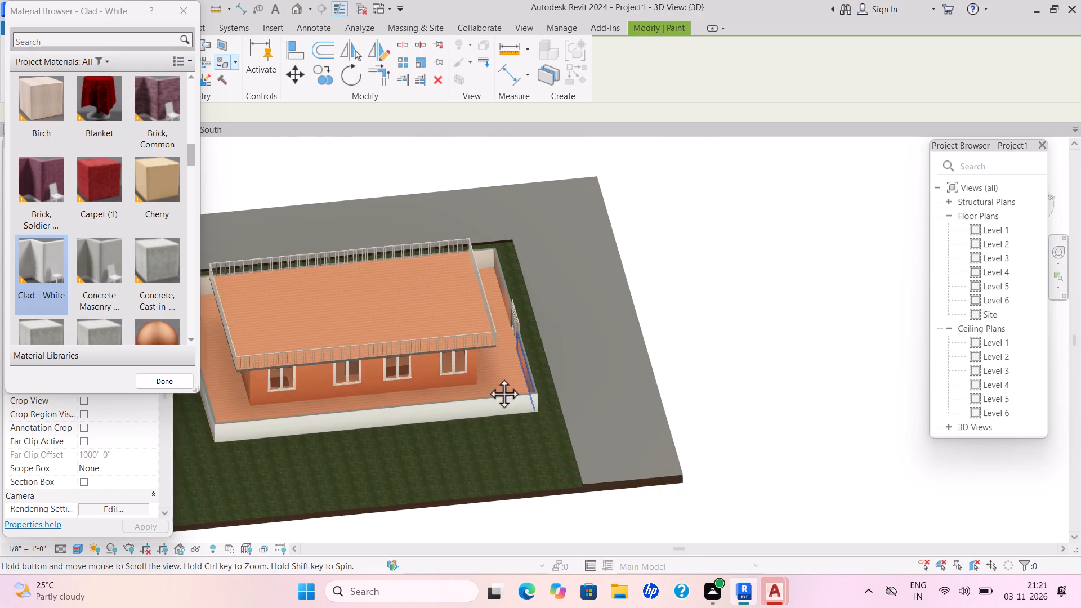
pyautogui.moveTo(487, 377); pyautogui.dragTo(419, 377, button='middle')
pyautogui.scroll(1, 448, 377)
pyautogui.scroll(-2, 421, 377)
pyautogui.scroll(1, 419, 377)
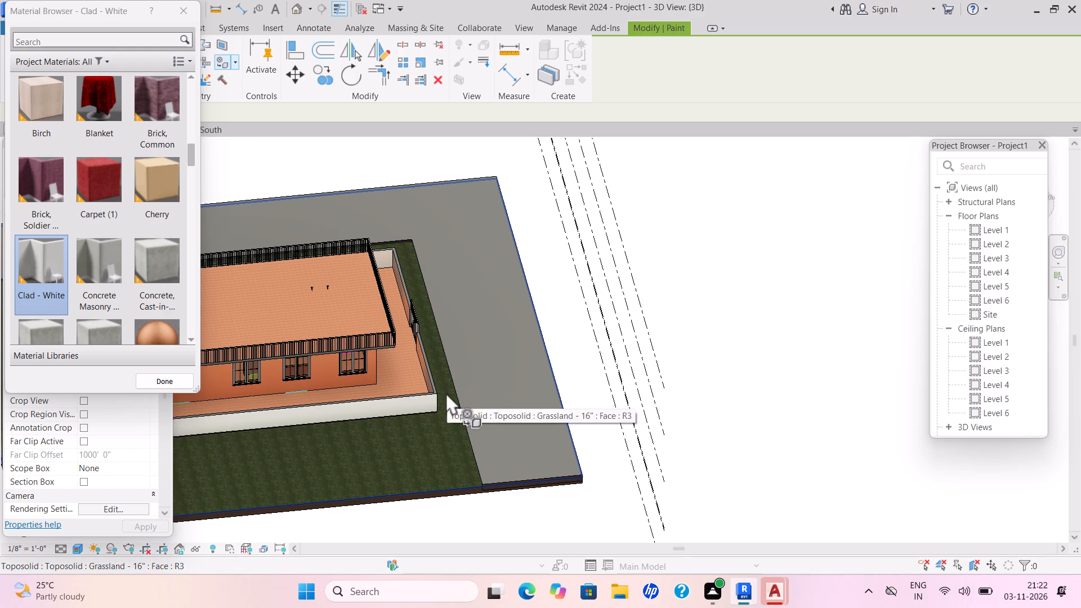
pyautogui.scroll(-1, 454, 404)
pyautogui.scroll(1, 454, 404)
pyautogui.keyDown('shift'); pyautogui.moveTo(451, 405); pyautogui.dragTo(287, 424, button='middle'); pyautogui.keyUp('shift')
pyautogui.keyDown('shift'); pyautogui.scroll(-3, 393, 435); pyautogui.keyUp('shift')
pyautogui.keyDown('shift'); pyautogui.scroll(1, 287, 423); pyautogui.keyUp('shift')
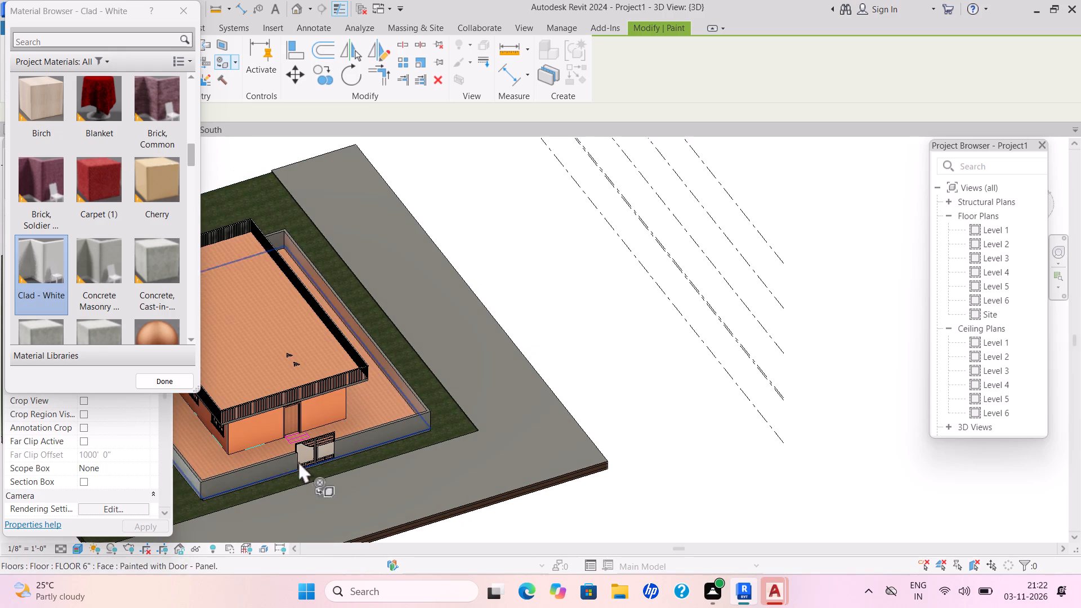
pyautogui.click(268, 472)
pyautogui.click(359, 442)
pyautogui.click(265, 470)
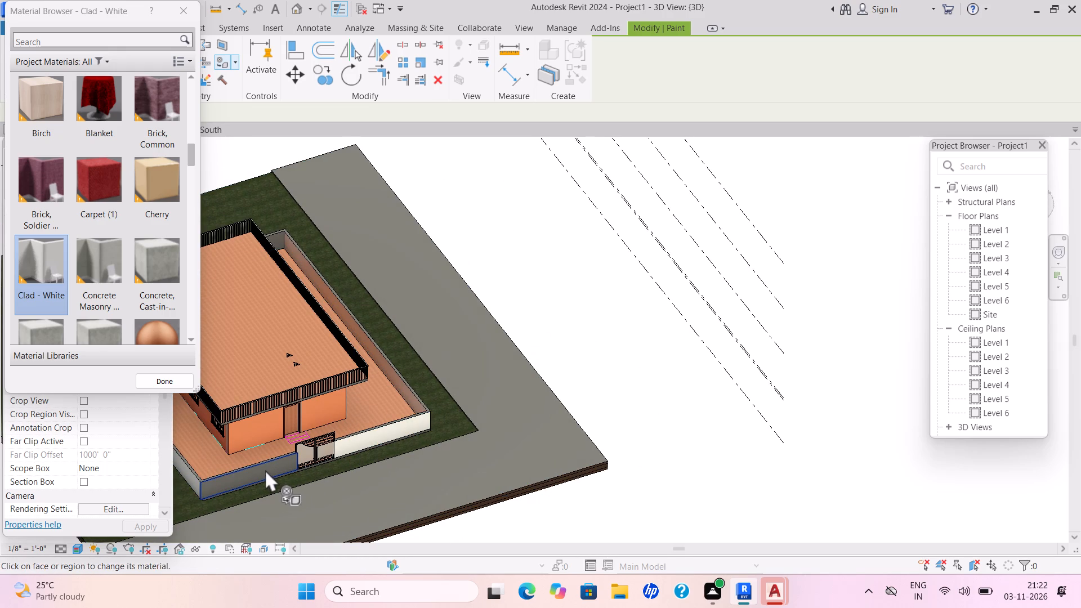
# Paint another face on the compound wall's short side with Clad - White and finish painting.
pyautogui.scroll(-1, 338, 451)
pyautogui.keyDown('shift'); pyautogui.moveTo(338, 454); pyautogui.dragTo(478, 433, button='middle'); pyautogui.keyUp('shift')
pyautogui.keyDown('shift'); pyautogui.scroll(-2, 405, 464); pyautogui.keyUp('shift')
pyautogui.keyDown('shift'); pyautogui.scroll(3, 420, 461); pyautogui.keyUp('shift')
pyautogui.keyDown('shift'); pyautogui.scroll(-1, 449, 453); pyautogui.keyUp('shift')
pyautogui.keyDown('shift'); pyautogui.scroll(1, 452, 452); pyautogui.keyUp('shift')
pyautogui.keyDown('shift'); pyautogui.scroll(-1, 456, 451); pyautogui.keyUp('shift')
pyautogui.keyDown('shift'); pyautogui.scroll(1, 470, 445); pyautogui.keyUp('shift')
pyautogui.keyDown('shift'); pyautogui.moveTo(462, 398); pyautogui.dragTo(524, 386, button='middle'); pyautogui.keyUp('shift')
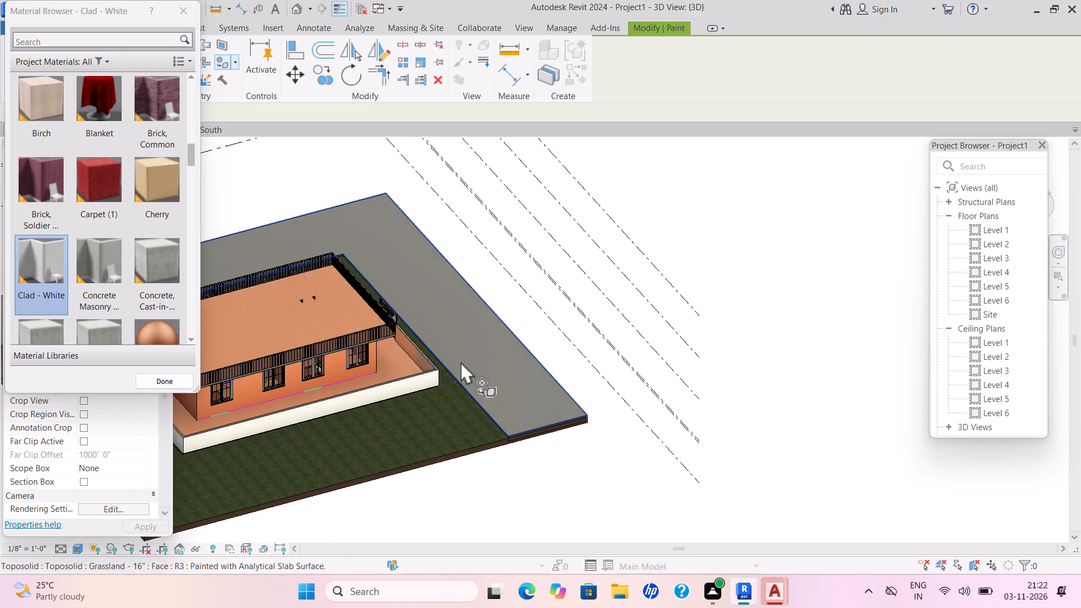
pyautogui.click(417, 353)
pyautogui.scroll(-1, 446, 360)
pyautogui.moveTo(450, 360); pyautogui.dragTo(591, 359, button='middle')
pyautogui.keyDown('shift'); pyautogui.scroll(-3, 593, 357); pyautogui.keyUp('shift')
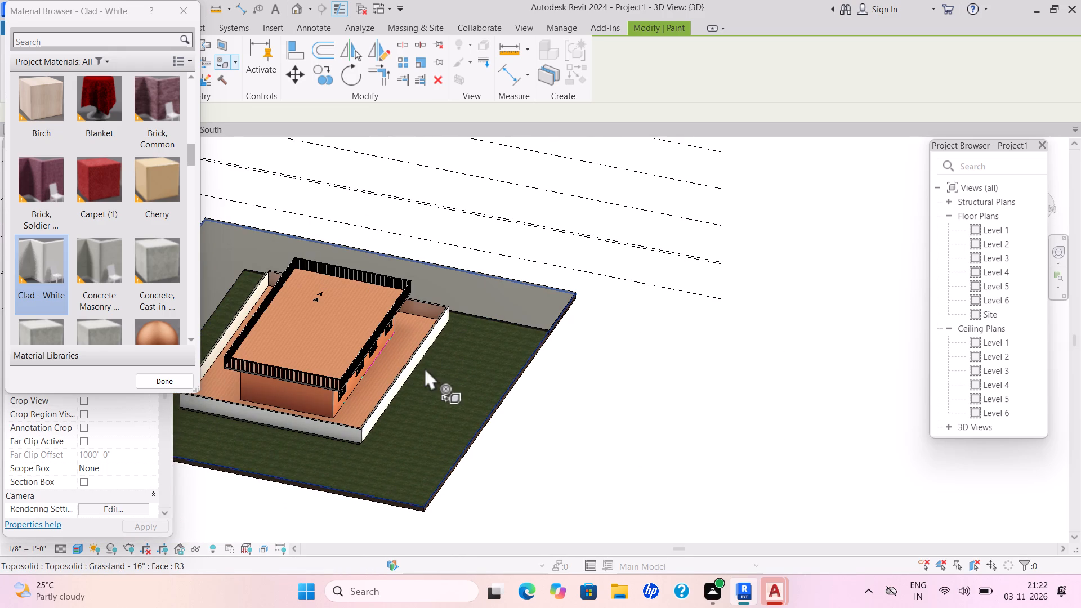
pyautogui.scroll(-1, 330, 378)
pyautogui.scroll(2, 330, 378)
pyautogui.moveTo(333, 382); pyautogui.dragTo(434, 394, button='middle')
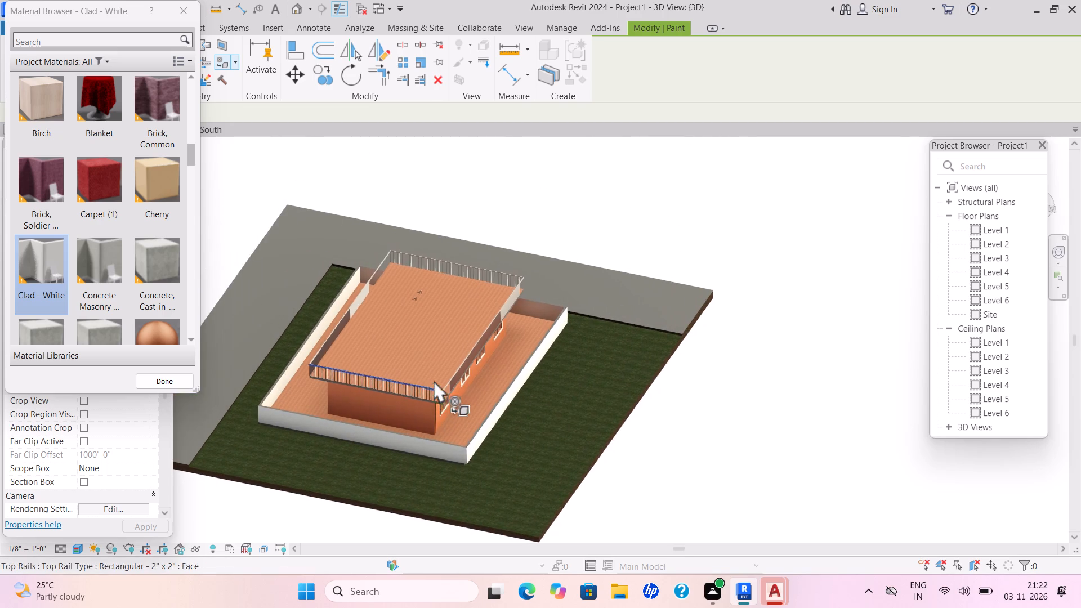
pyautogui.click(186, 11)
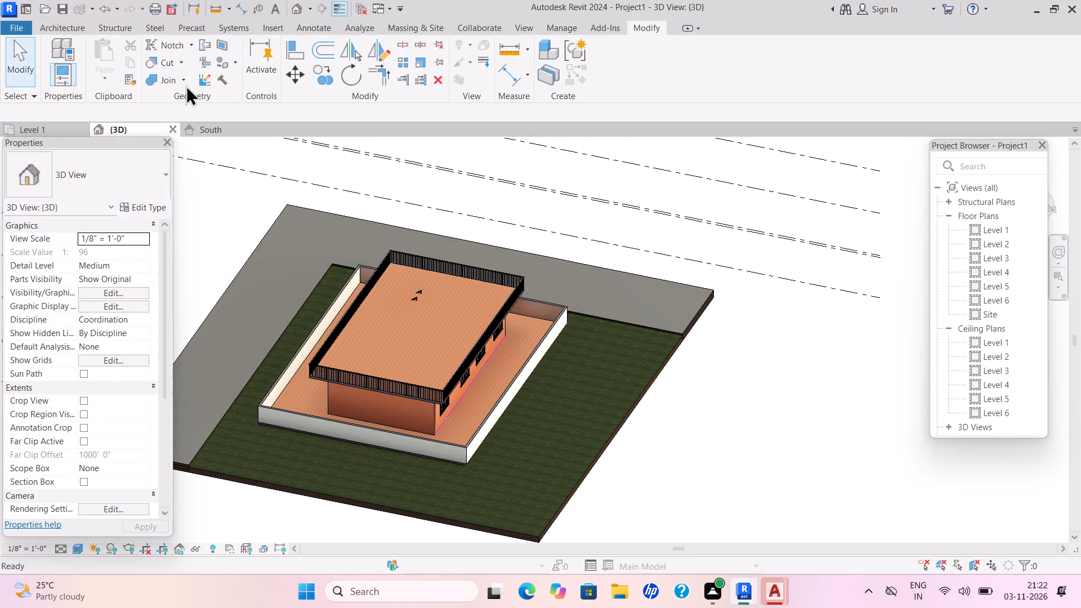
# In the Level 1 plan, load the 2012 Porsche 911 Carrera S component family from the cars folder in SHUBHAM CITY.
pyautogui.click(66, 129)
pyautogui.moveTo(488, 345); pyautogui.dragTo(464, 356, button='middle')
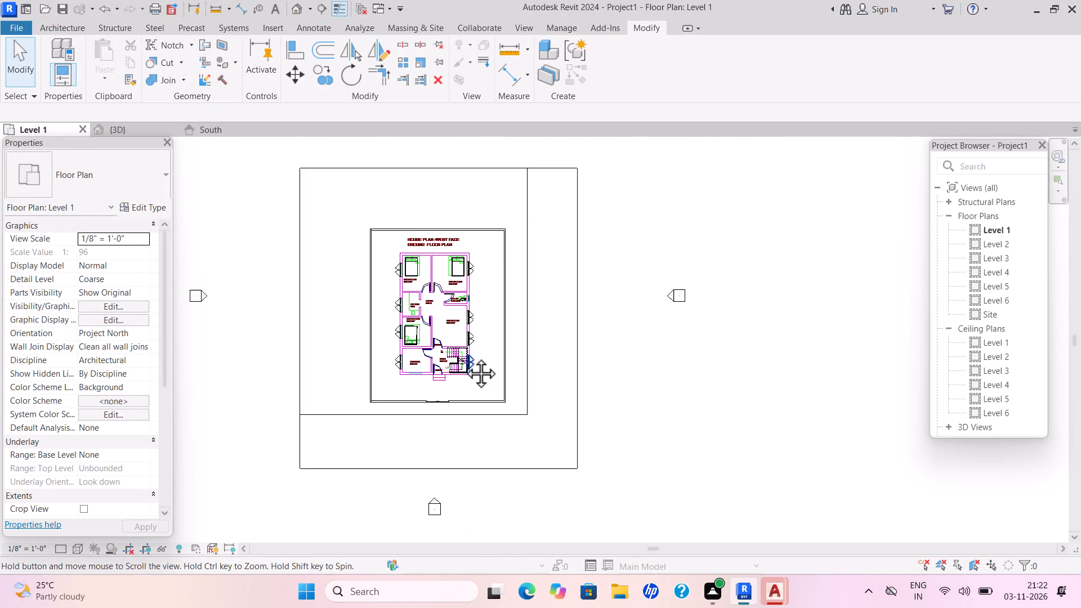
pyautogui.moveTo(464, 356); pyautogui.dragTo(460, 360, button='middle')
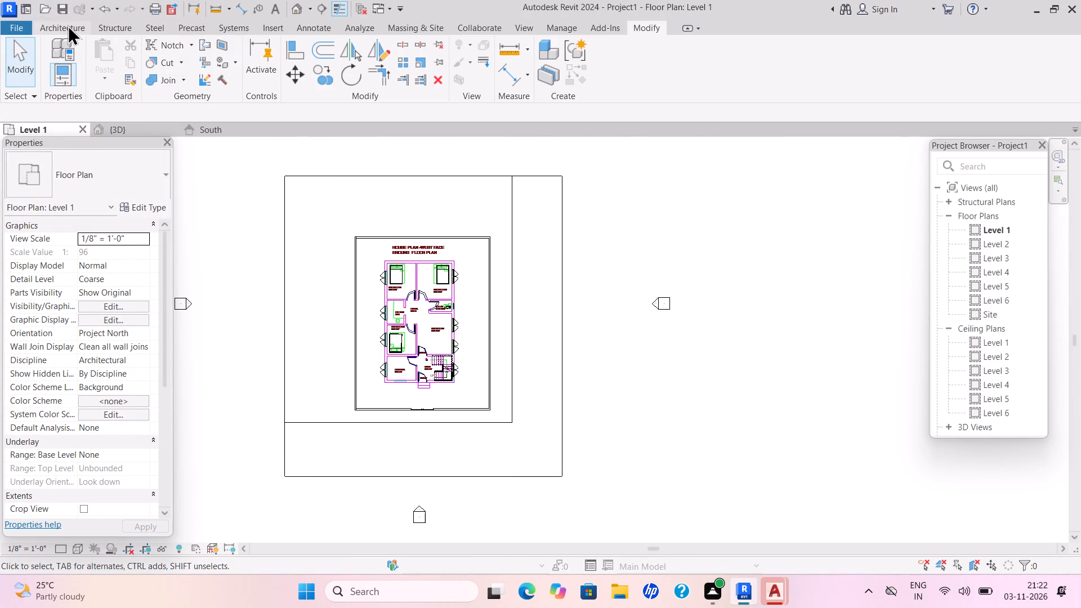
pyautogui.click(76, 31)
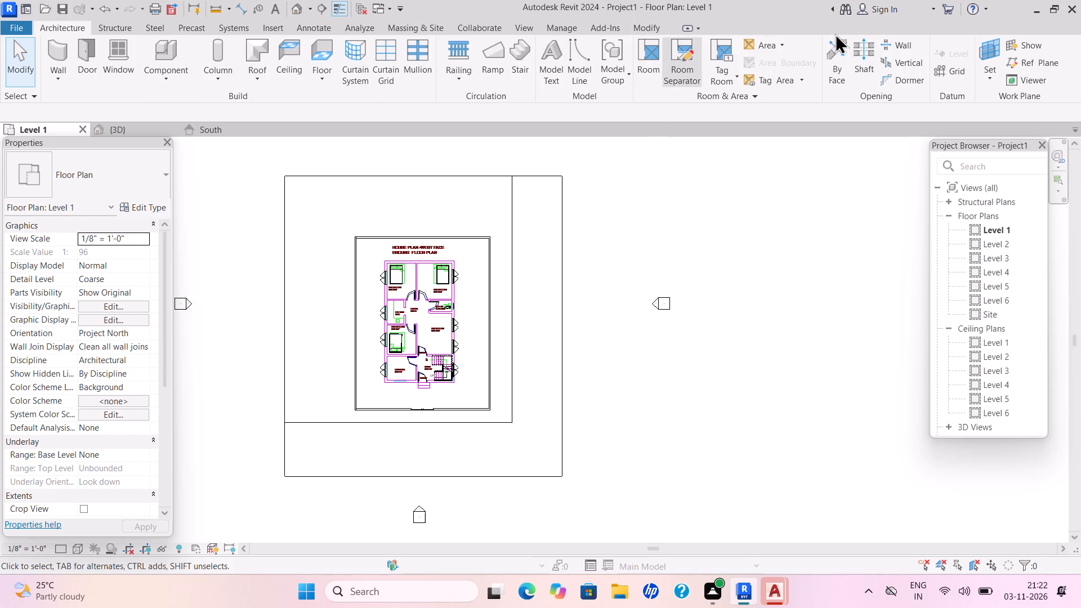
pyautogui.click(168, 77)
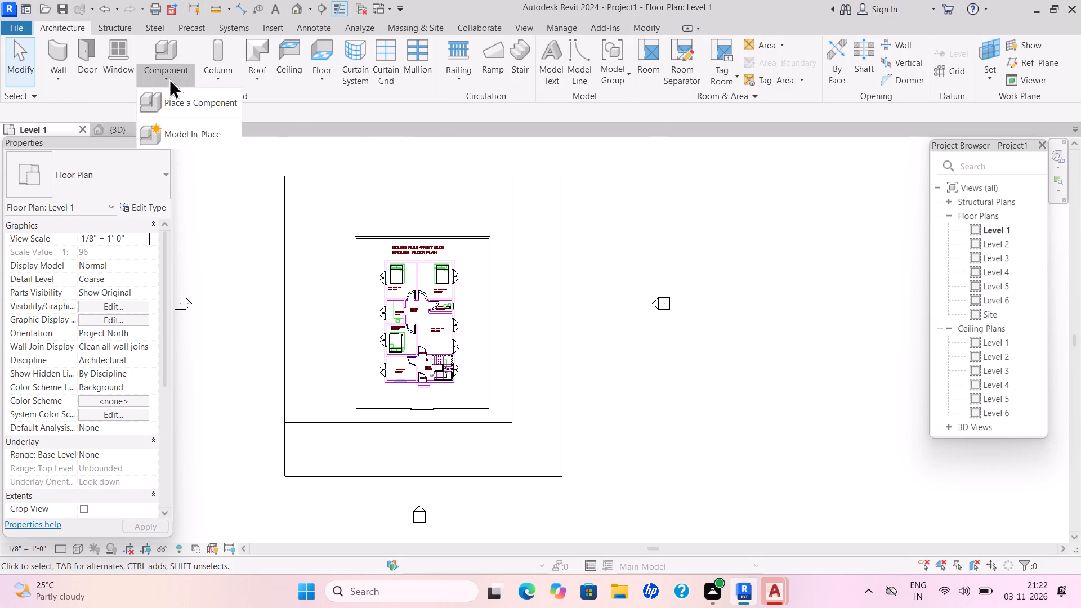
pyautogui.click(177, 96)
pyautogui.doubleClick(609, 79)
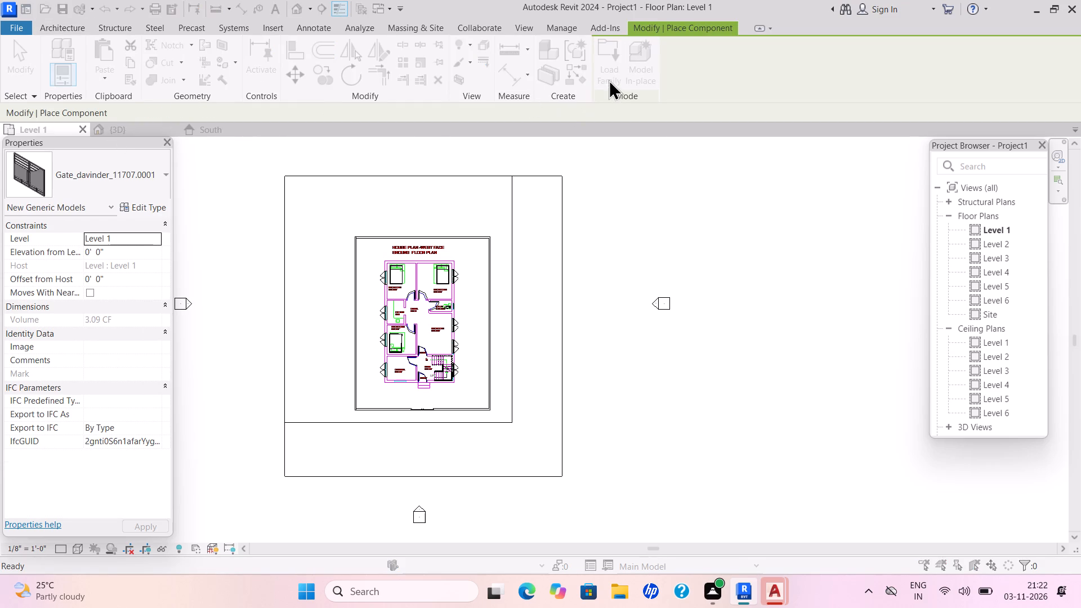
pyautogui.doubleClick(329, 230)
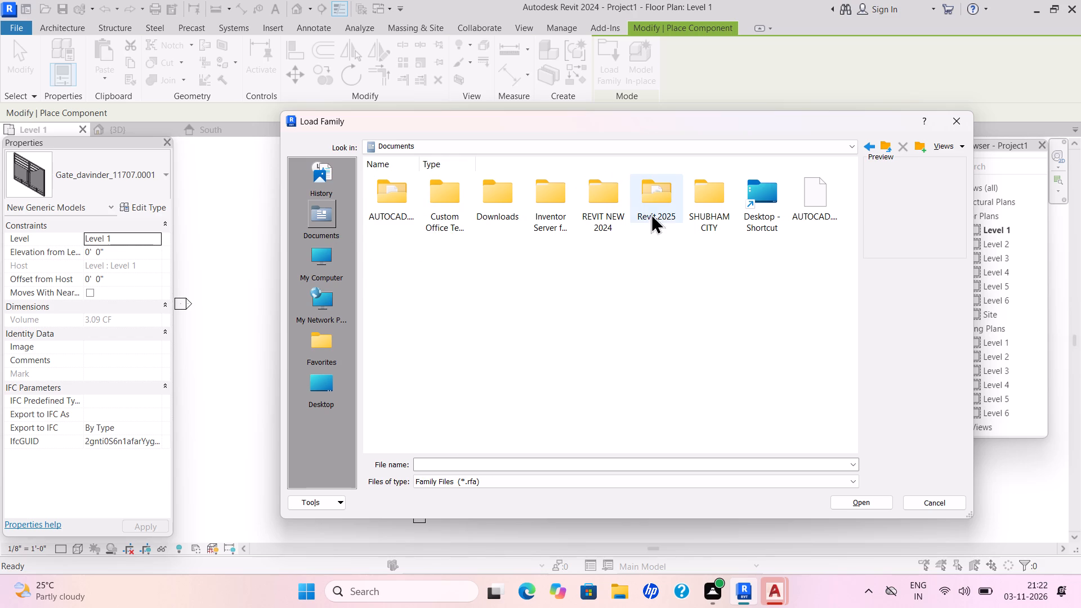
pyautogui.doubleClick(700, 209)
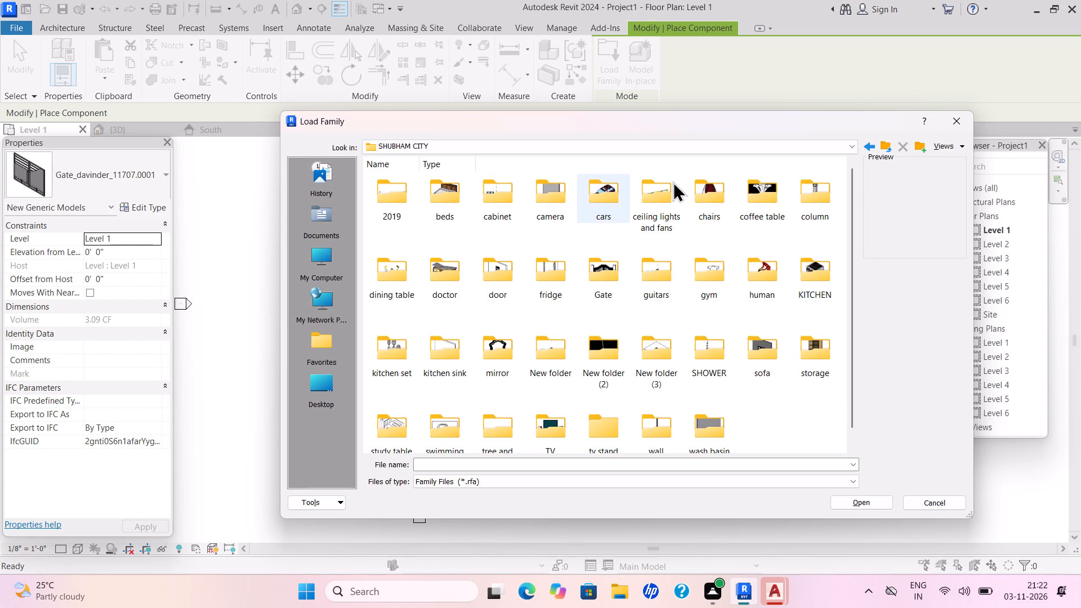
pyautogui.doubleClick(605, 205)
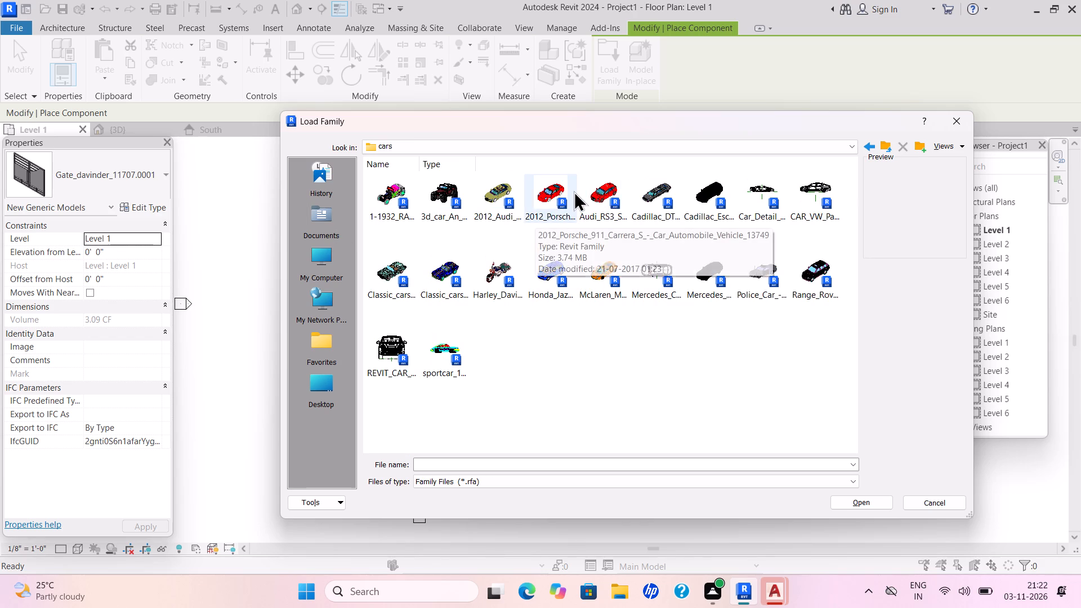
pyautogui.doubleClick(563, 198)
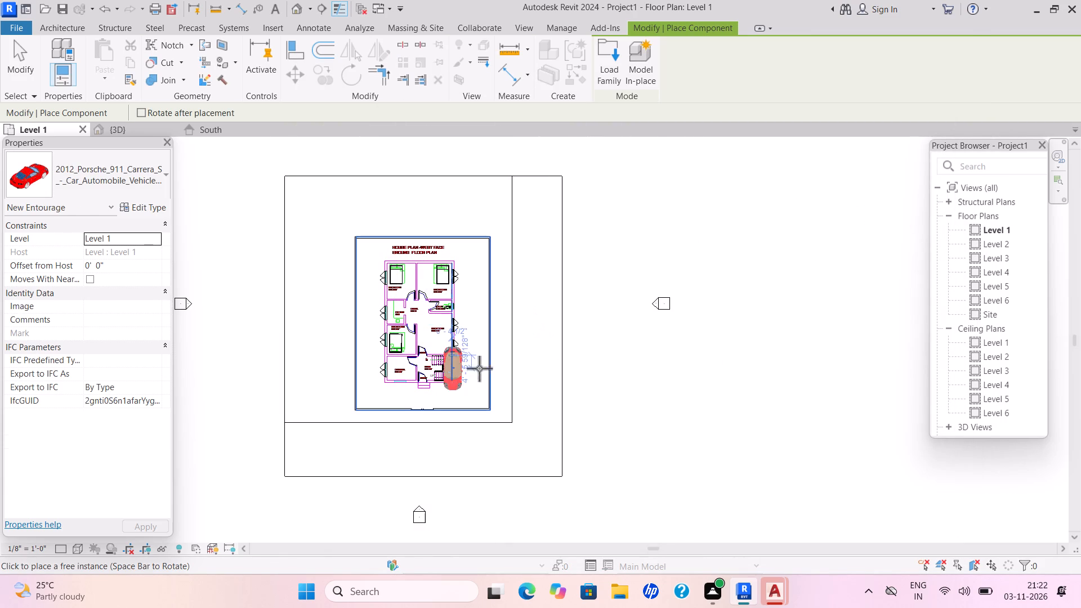
# Place the Porsche on the road strip east of the house, parallel to and about 16'-0" from the compound wall.
pyautogui.press('space')
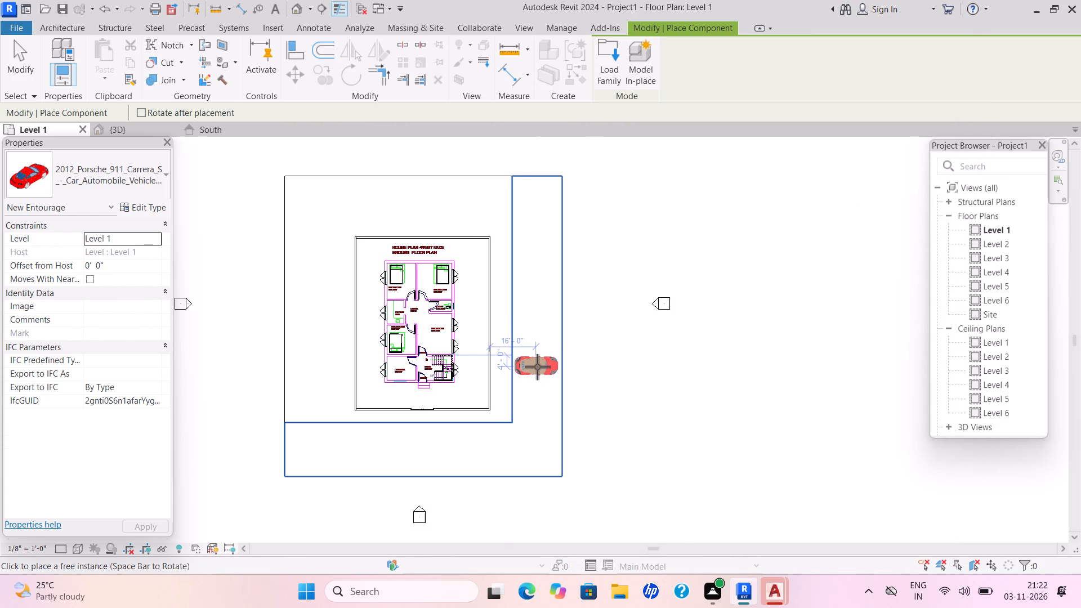
pyautogui.press('space')
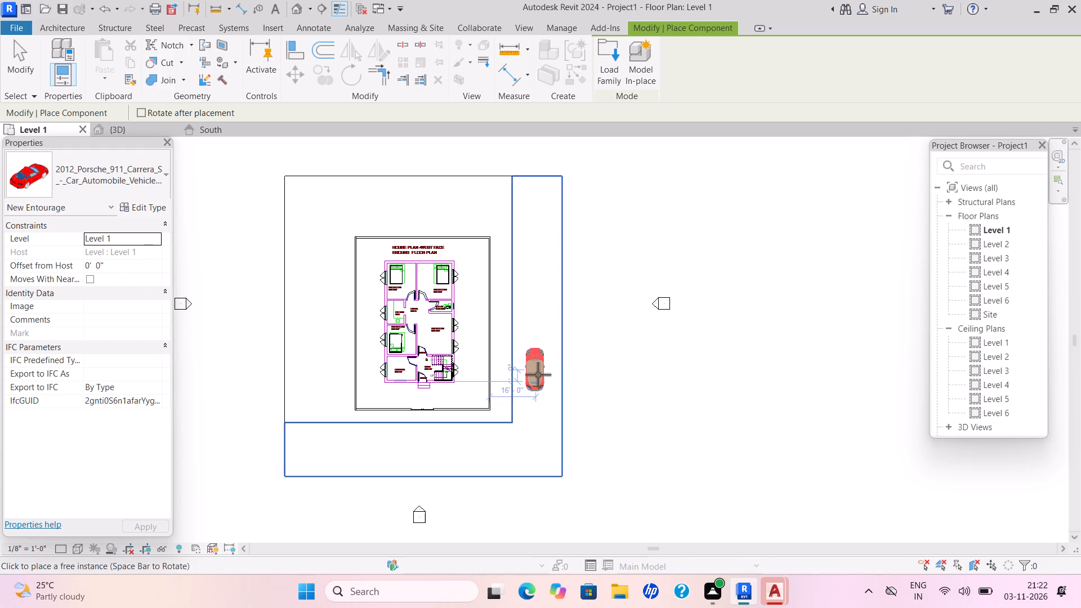
pyautogui.click(538, 374)
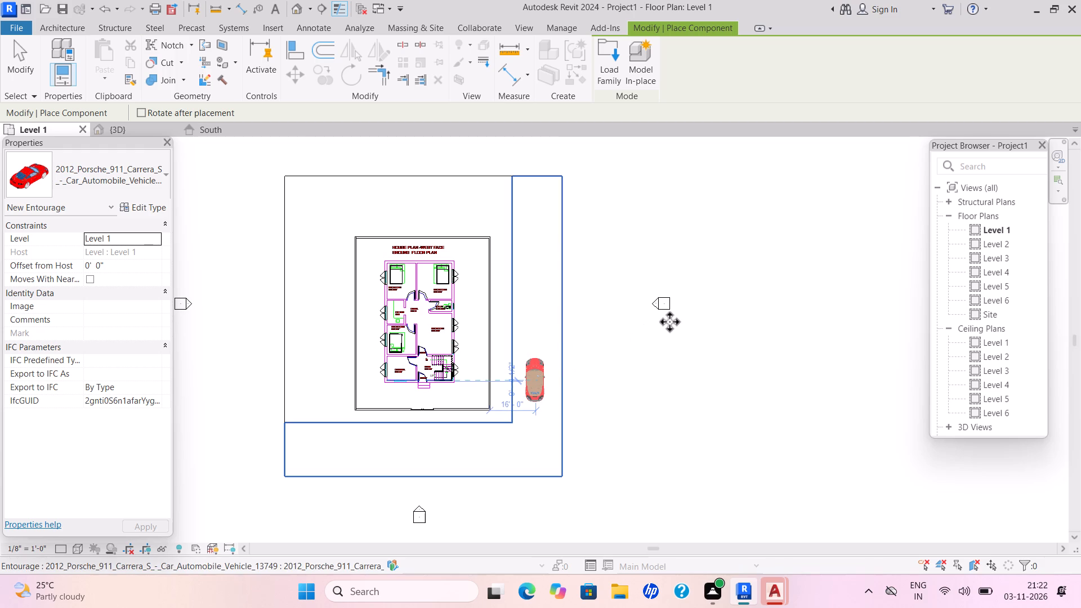
pyautogui.press('Escape')
pyautogui.press('Escape')
pyautogui.press('Escape')
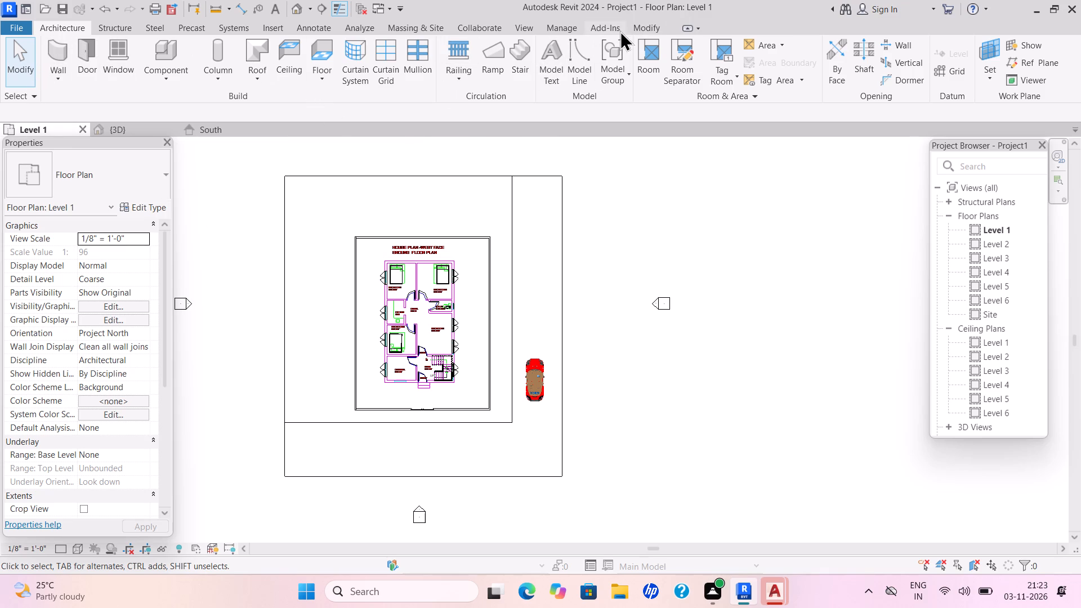
# Load the Bamboo_plant_16776 component family from the tree and plant folder in SHUBHAM CITY.
pyautogui.click(636, 26)
pyautogui.click(60, 28)
pyautogui.click(166, 82)
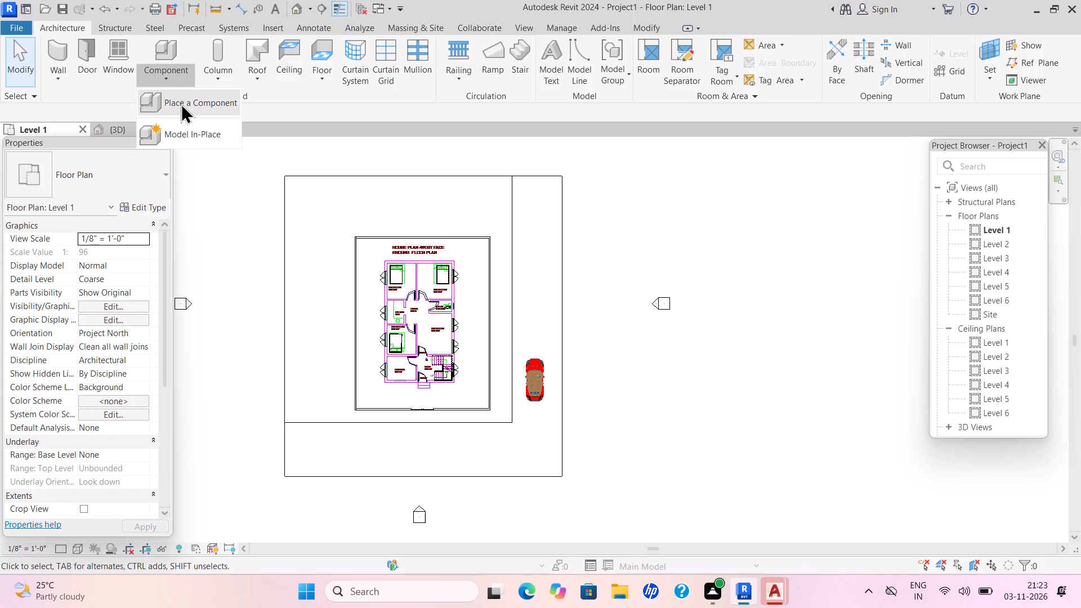
pyautogui.click(181, 105)
pyautogui.doubleClick(606, 67)
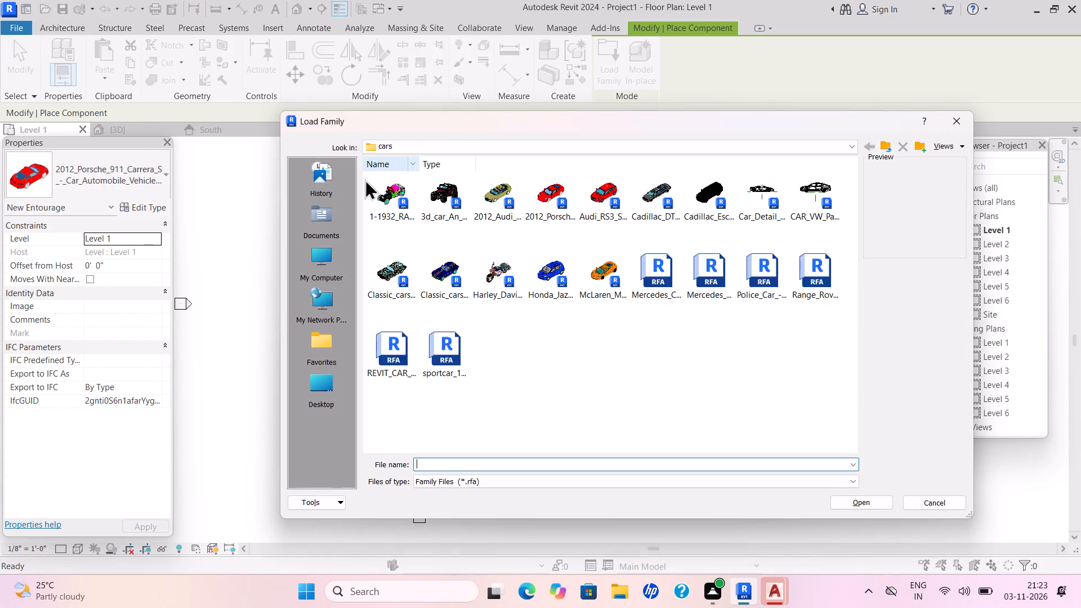
pyautogui.doubleClick(316, 223)
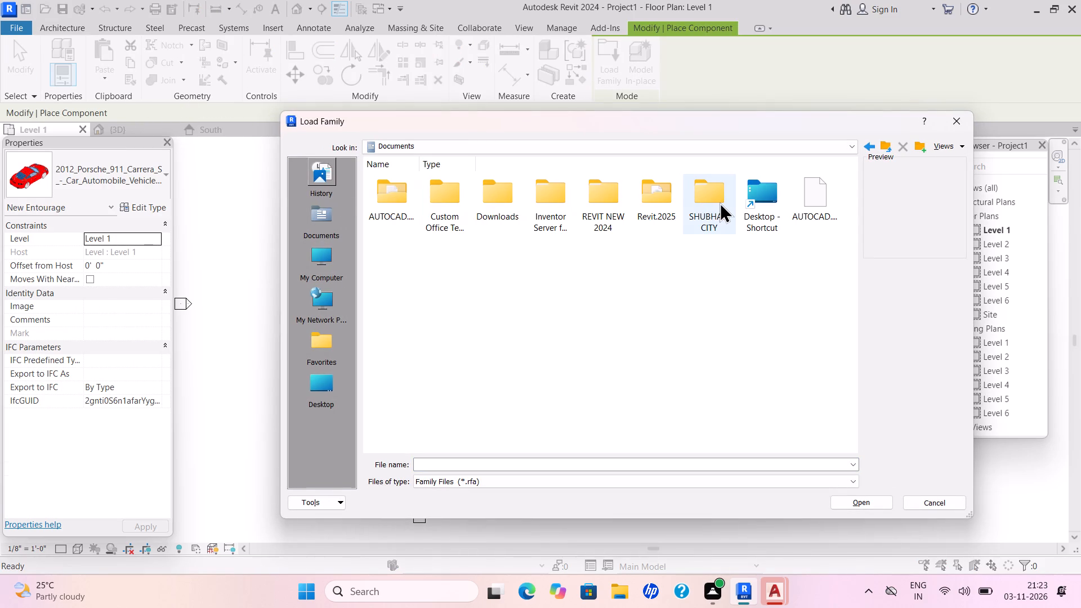
pyautogui.doubleClick(720, 202)
pyautogui.doubleClick(720, 203)
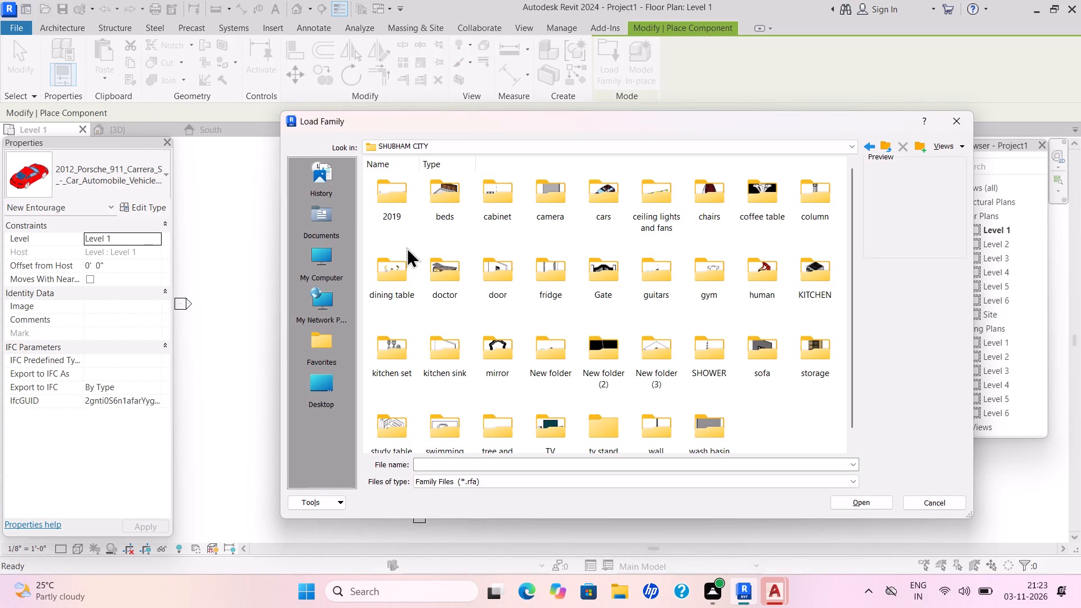
pyautogui.scroll(1, 651, 265)
pyautogui.scroll(-2, 651, 265)
pyautogui.scroll(2, 646, 263)
pyautogui.scroll(-8, 646, 263)
pyautogui.scroll(3, 645, 262)
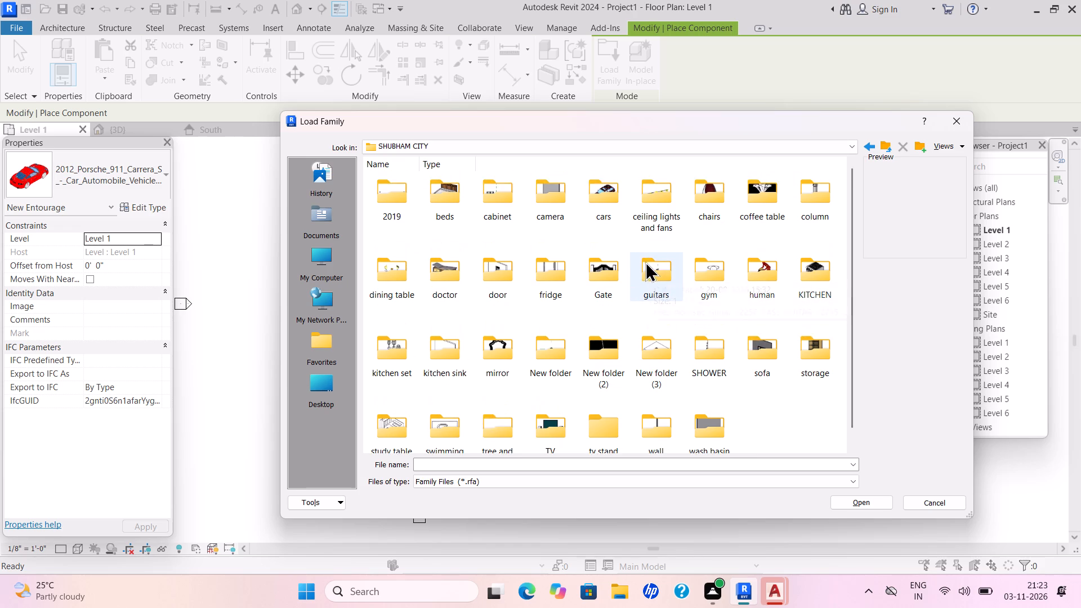
pyautogui.scroll(-1, 644, 257)
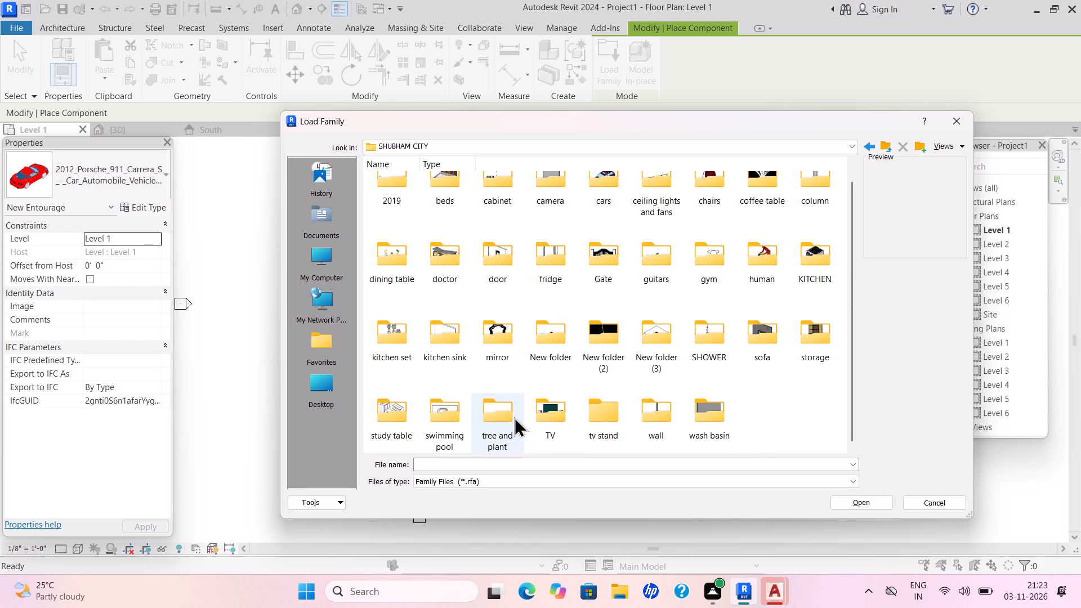
pyautogui.doubleClick(504, 419)
pyautogui.tripleClick(392, 281)
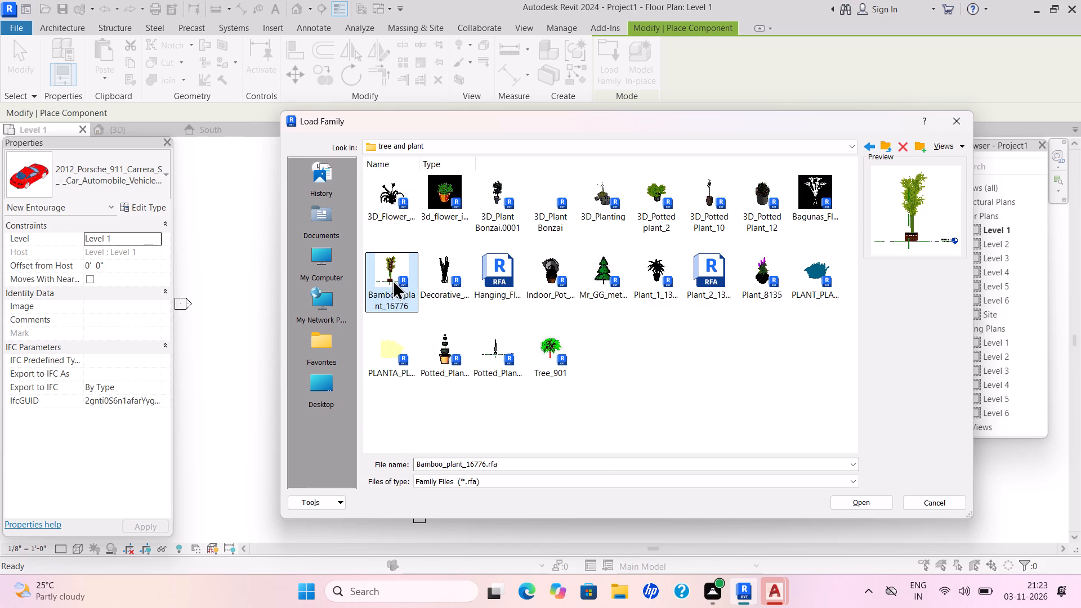
pyautogui.click(391, 278)
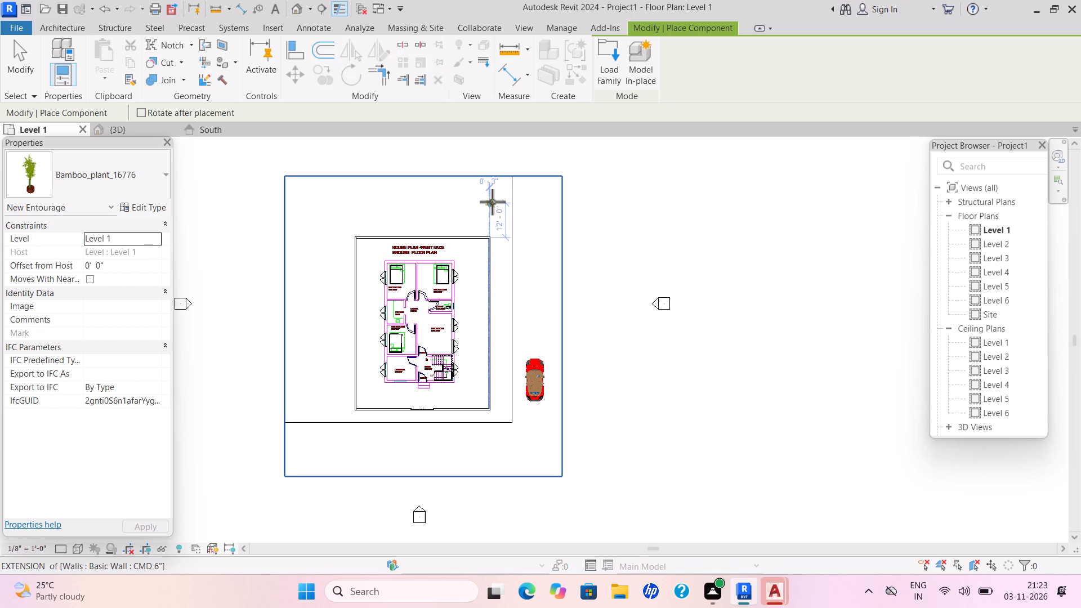
# Place one bamboo plant on the lawn about 12'-0" north of the compound wall, in line with its east side.
pyautogui.click(495, 207)
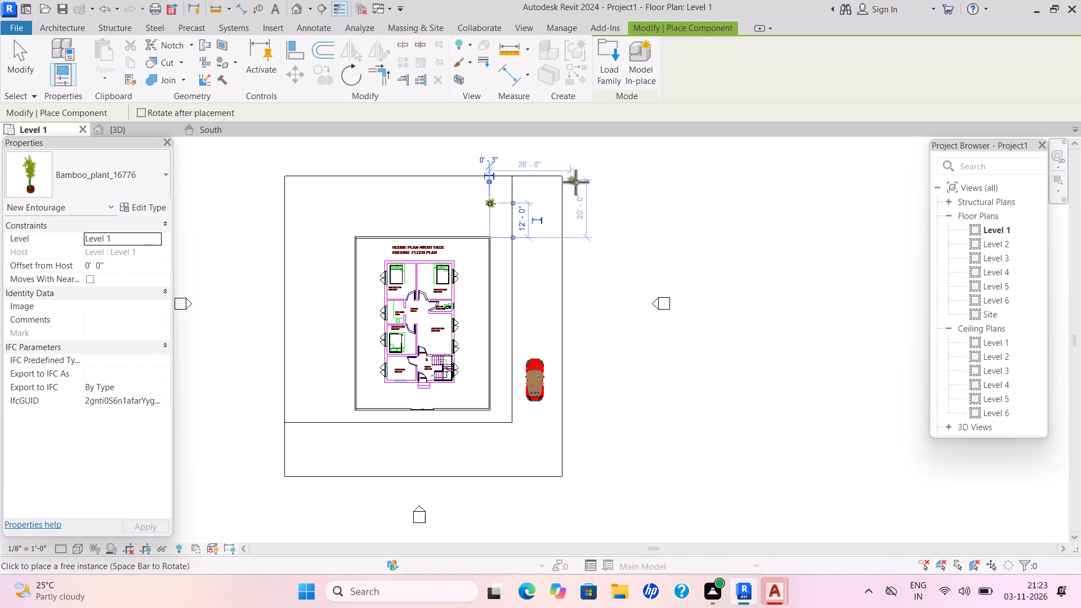
pyautogui.press('Escape')
pyautogui.press('Escape')
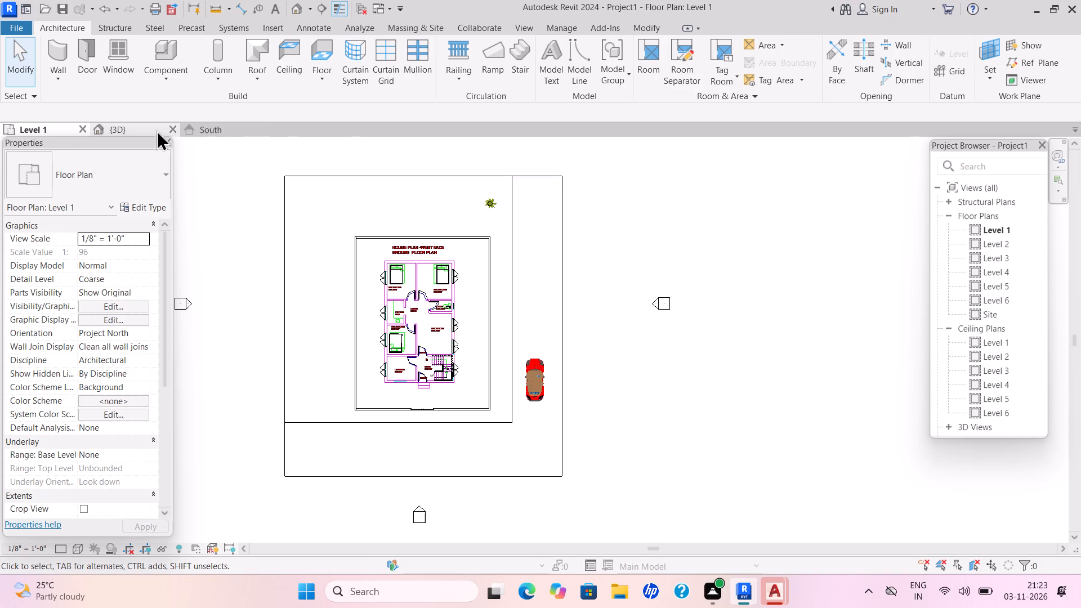
# Examine the placed car and bamboo plant in the South elevation and the 3D view.
pyautogui.click(200, 128)
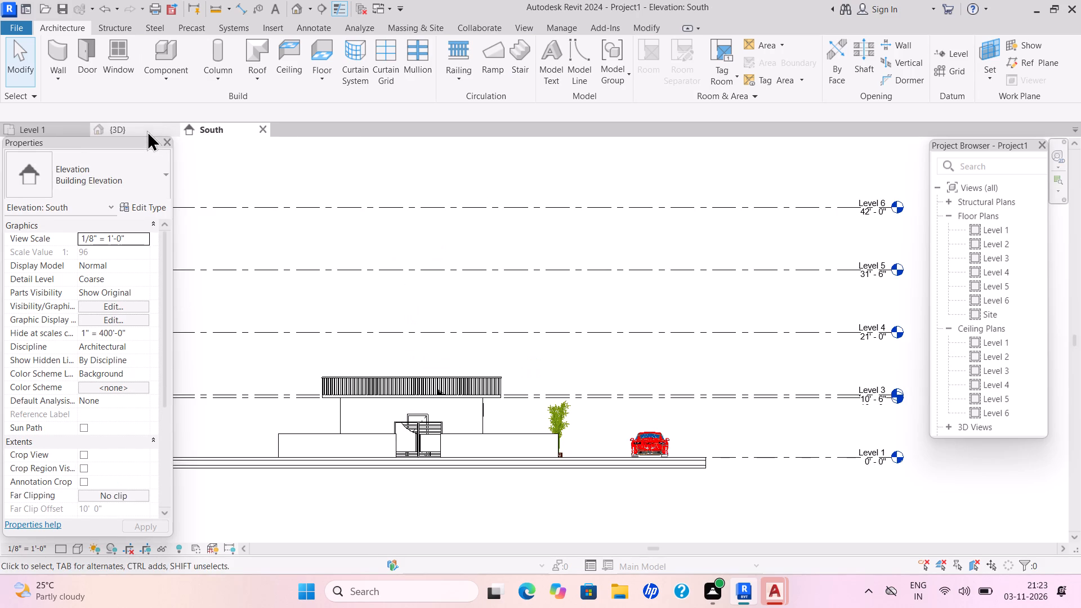
pyautogui.click(147, 131)
pyautogui.scroll(3, 435, 308)
pyautogui.scroll(-5, 435, 309)
pyautogui.scroll(1, 433, 310)
pyautogui.scroll(-1, 432, 311)
pyautogui.scroll(2, 432, 312)
pyautogui.scroll(-1, 431, 314)
pyautogui.scroll(1, 431, 314)
pyautogui.scroll(-3, 430, 315)
pyautogui.scroll(5, 430, 315)
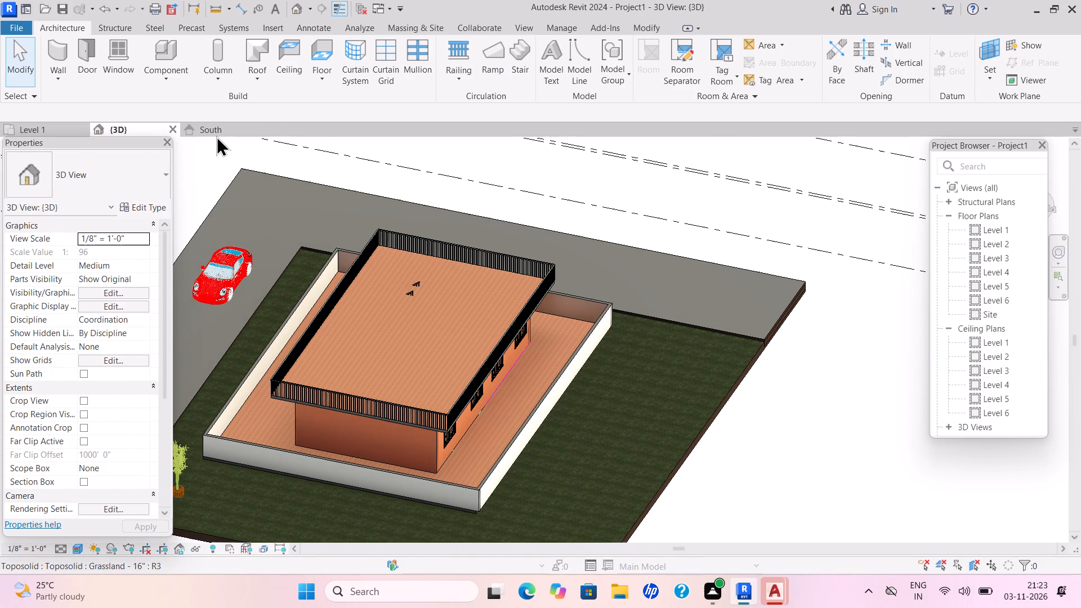
# In the South elevation, copy the whole house storey and paste it aligned to Levels 3, 4, 5 and 6.
pyautogui.click(218, 131)
pyautogui.moveTo(304, 346); pyautogui.dragTo(350, 357)
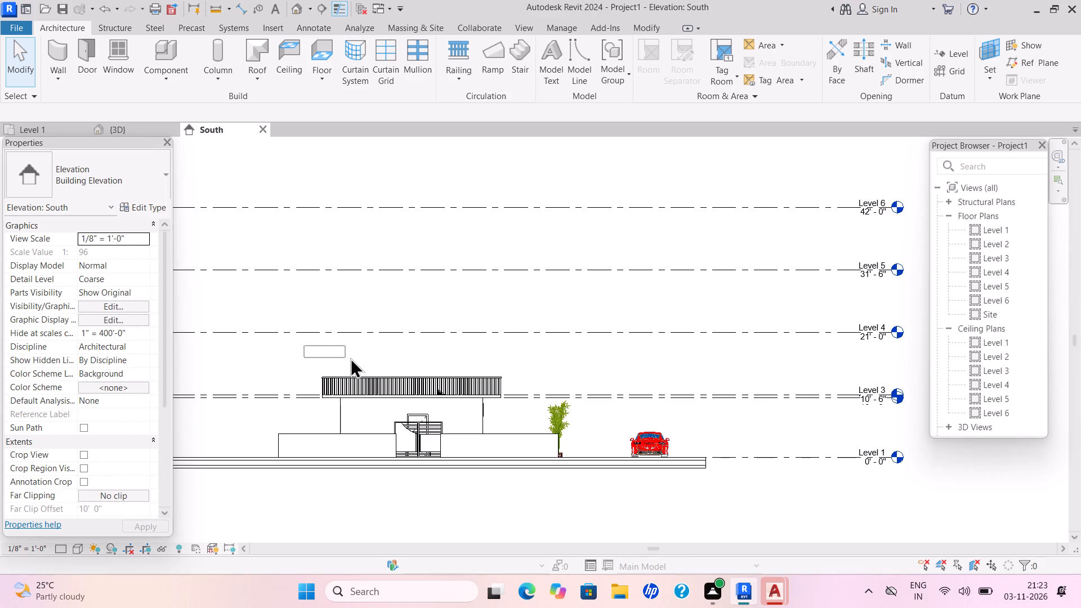
pyautogui.moveTo(350, 357); pyautogui.dragTo(513, 481)
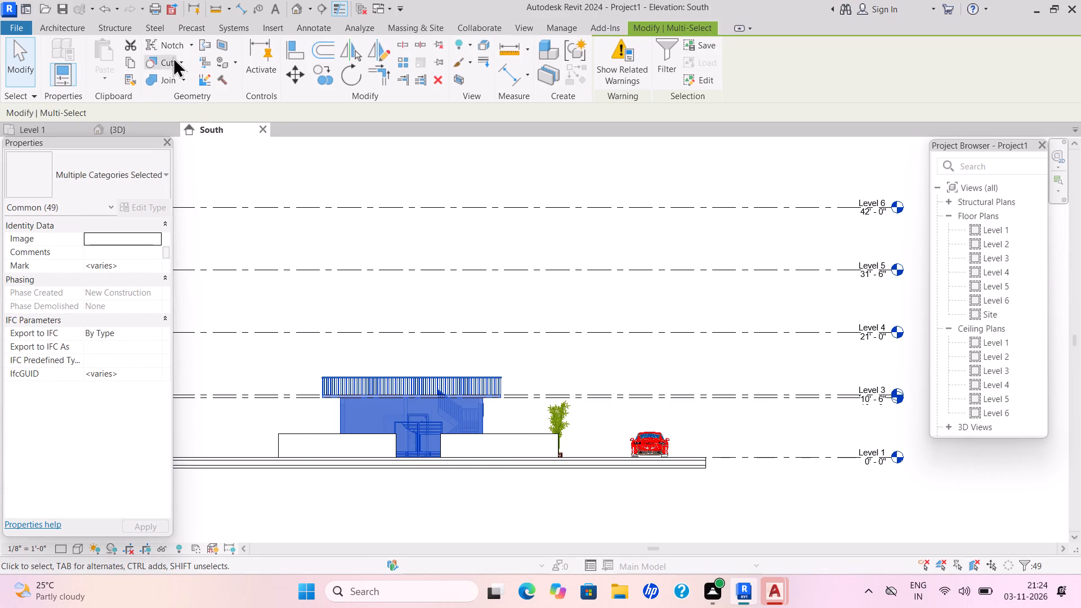
pyautogui.click(134, 60)
pyautogui.click(112, 75)
pyautogui.click(131, 129)
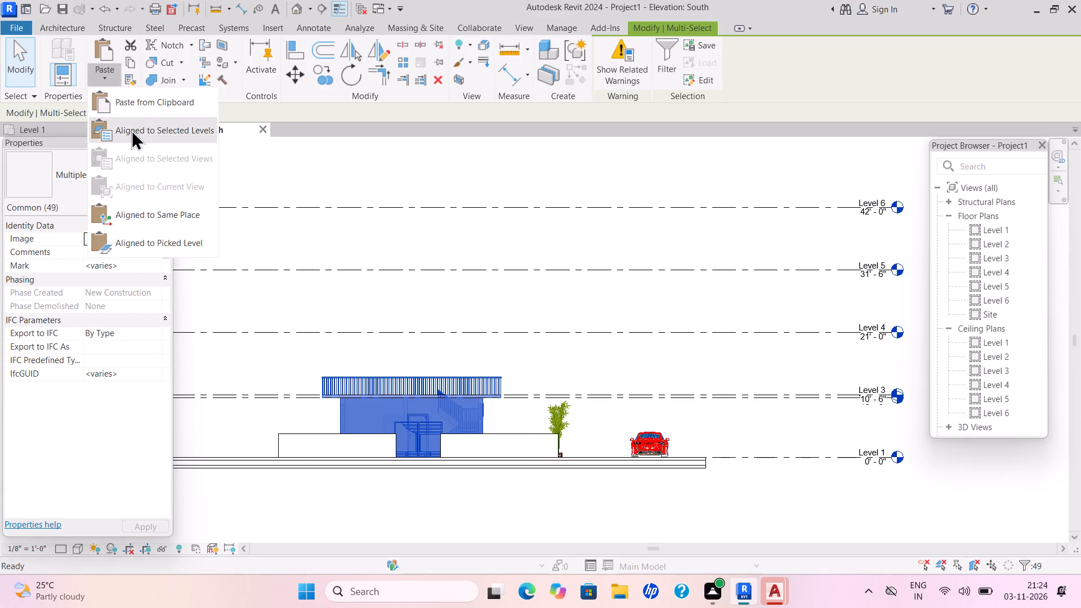
pyautogui.moveTo(301, 205); pyautogui.dragTo(298, 251)
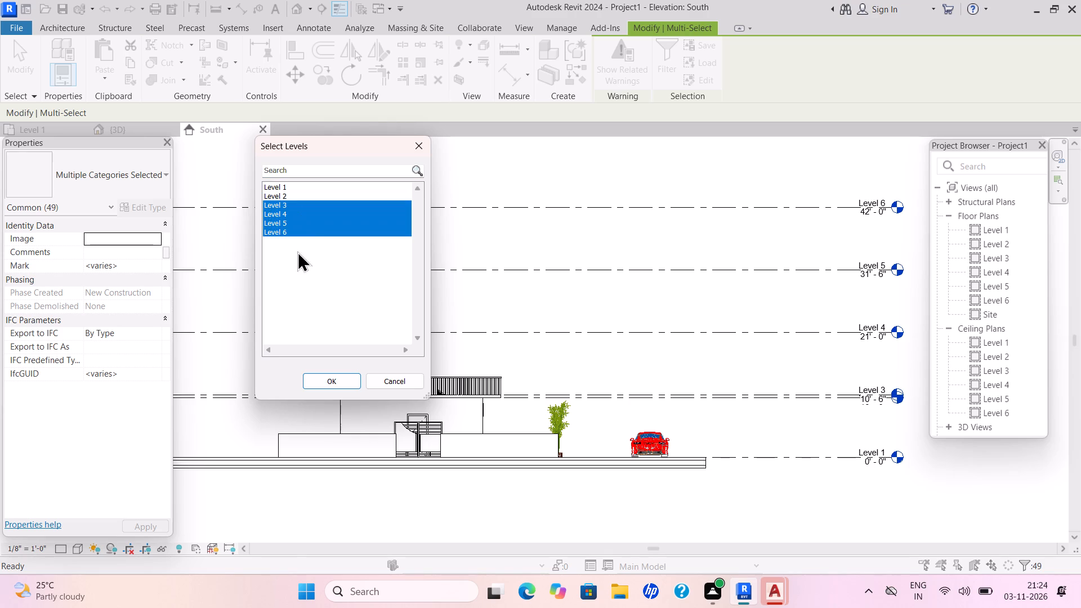
pyautogui.click(323, 374)
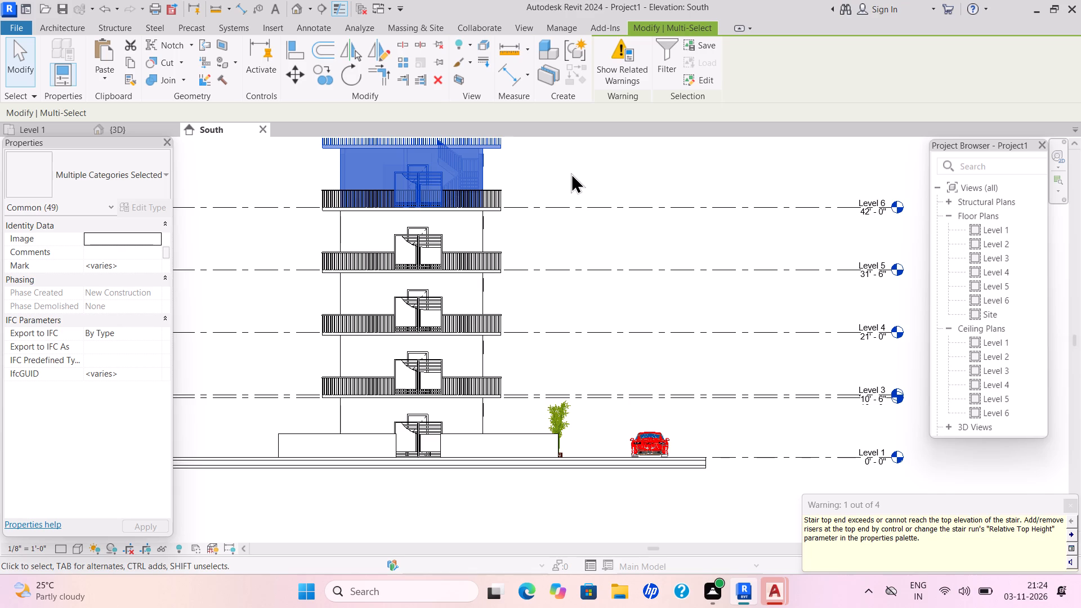
pyautogui.click(535, 168)
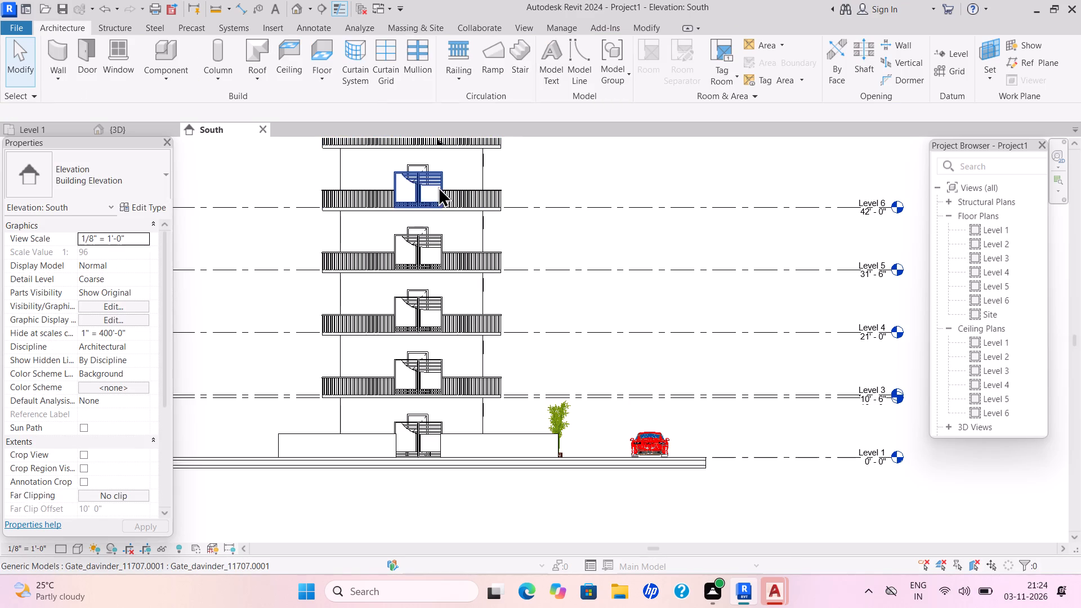
# Delete the duplicated gates on Levels 6, 5, 4 and 3, leaving only the Level 1 gate.
pyautogui.click(438, 186)
pyautogui.press('Delete')
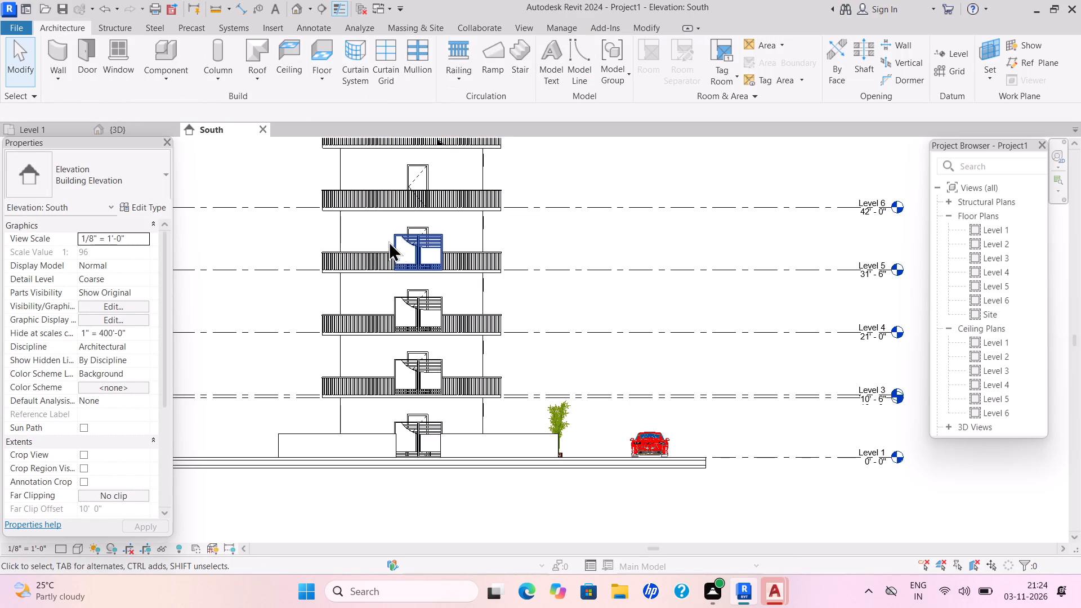
pyautogui.click(397, 244)
pyautogui.press('Delete')
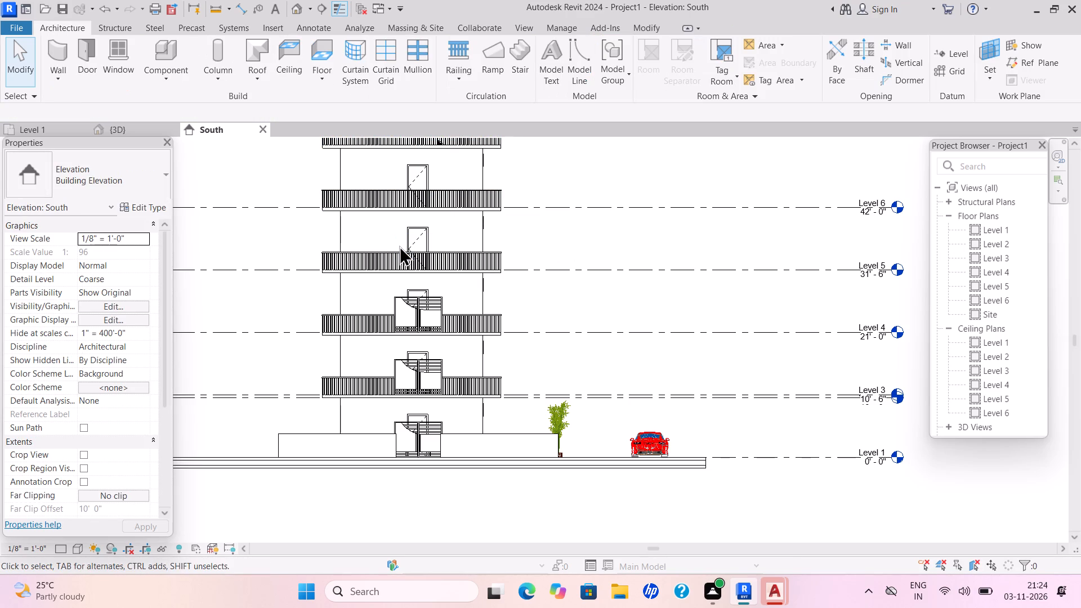
pyautogui.click(406, 309)
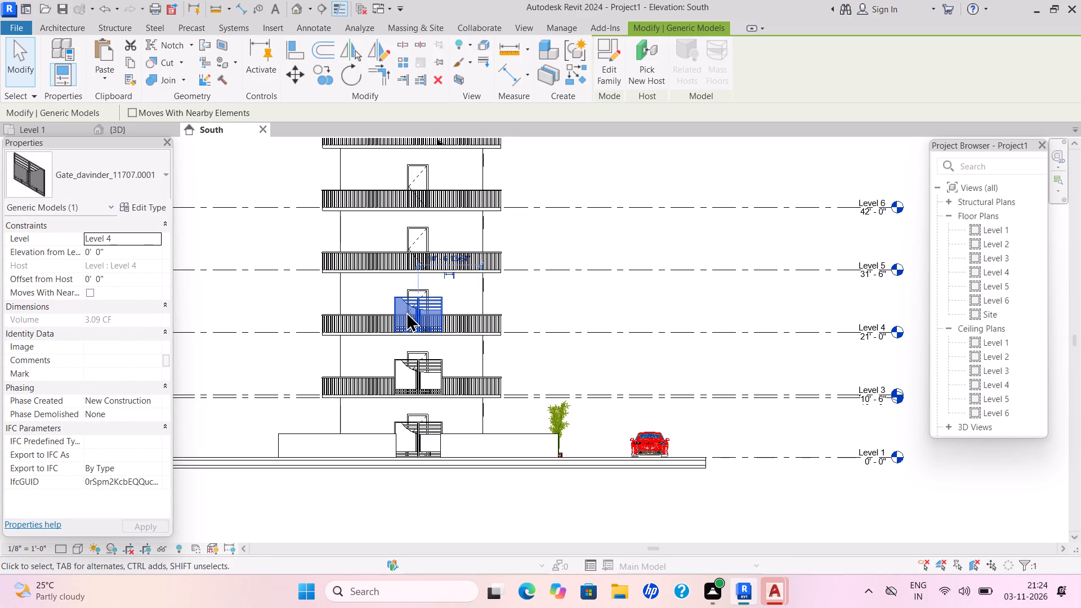
pyautogui.press('Delete')
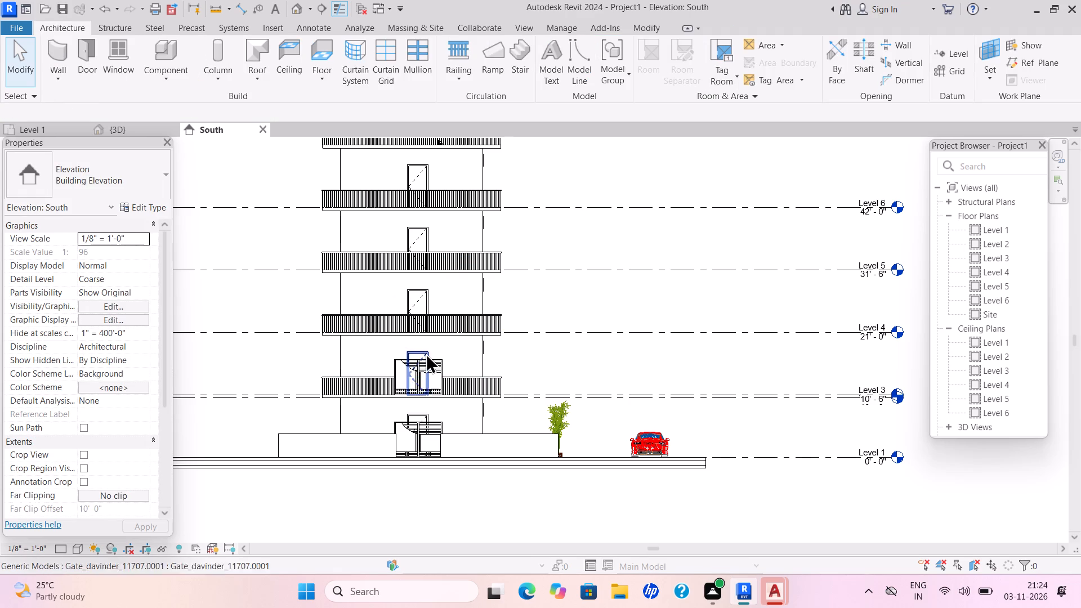
pyautogui.click(418, 363)
pyautogui.press('Delete')
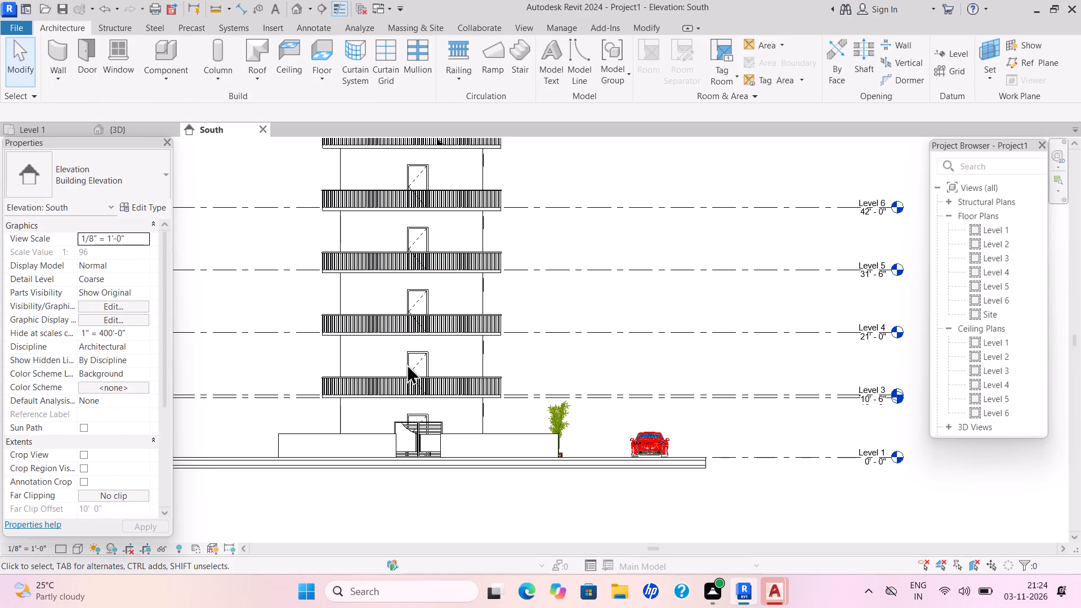
# Examine the stacked storeys in the South elevation and the 3D view.
pyautogui.moveTo(601, 162); pyautogui.dragTo(588, 182, button='middle')
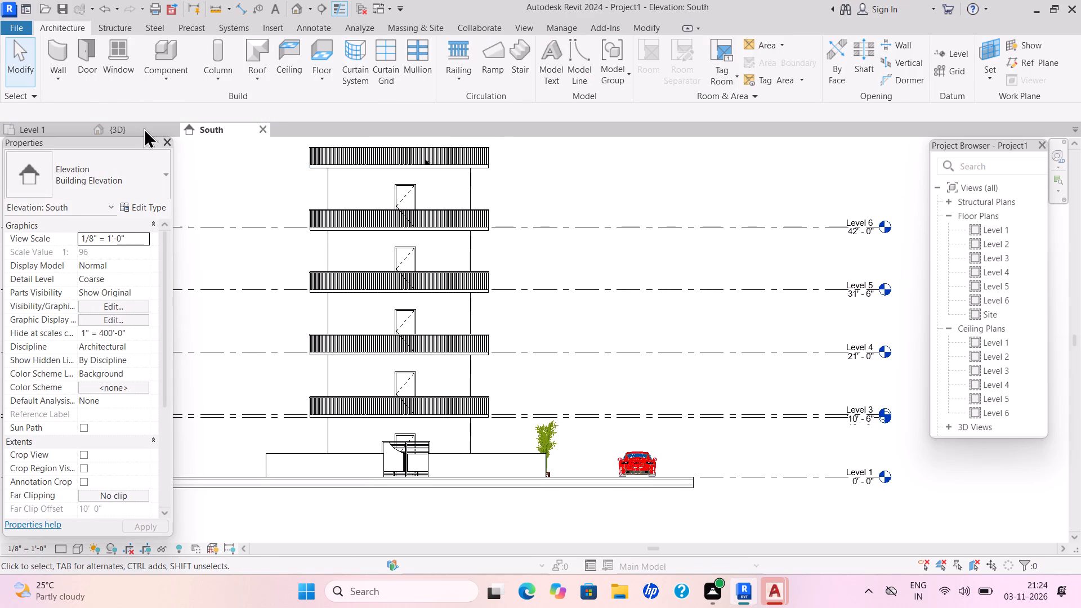
pyautogui.click(144, 128)
pyautogui.scroll(2, 414, 237)
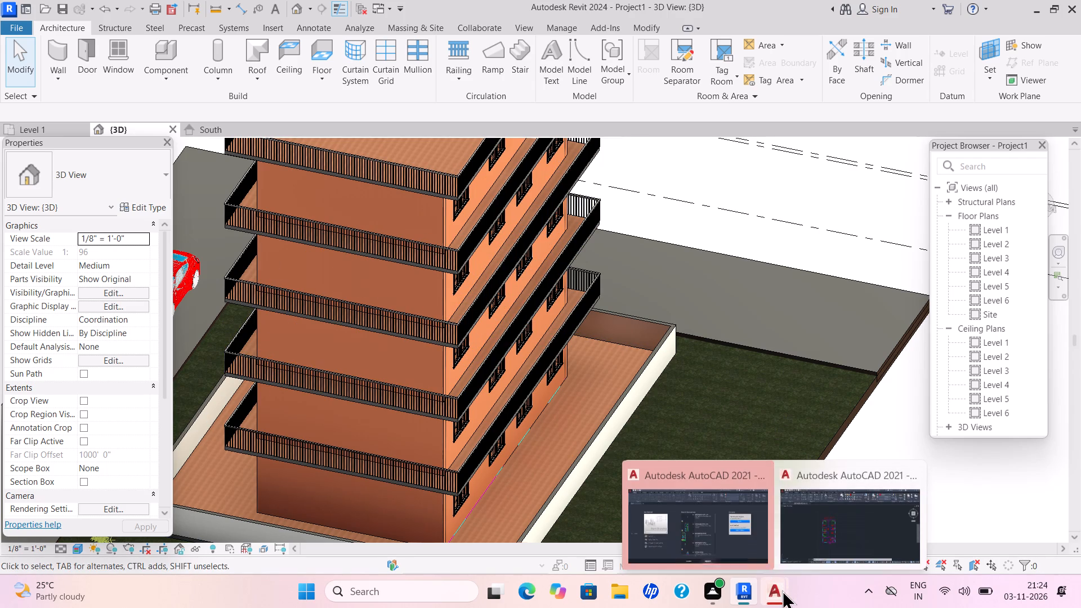
# Switch to AutoCAD and show the PREE INTERN PPS 159 house plan drawing.
pyautogui.click(809, 527)
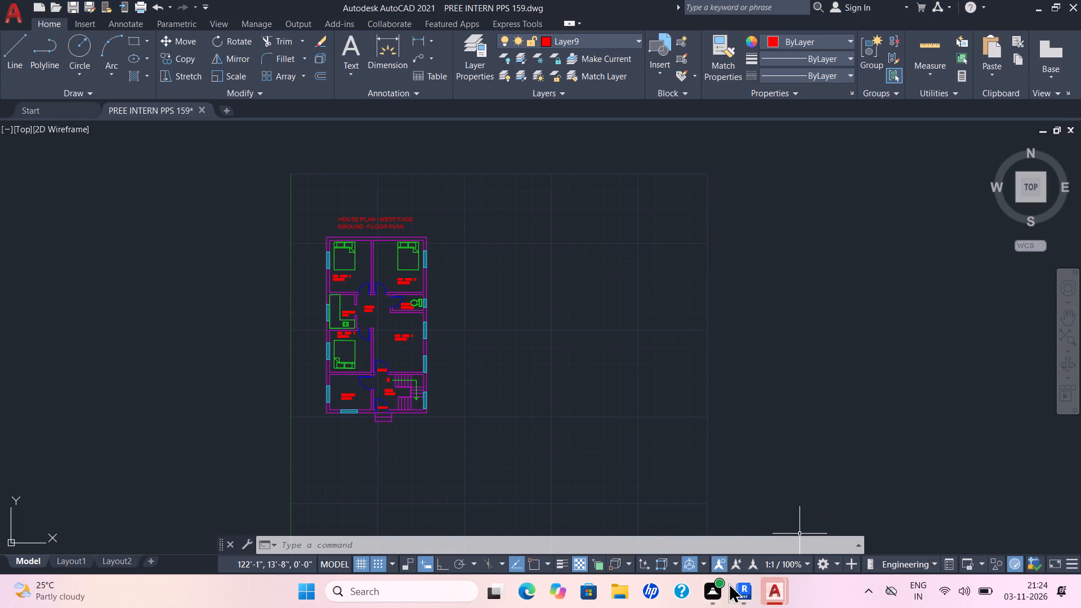
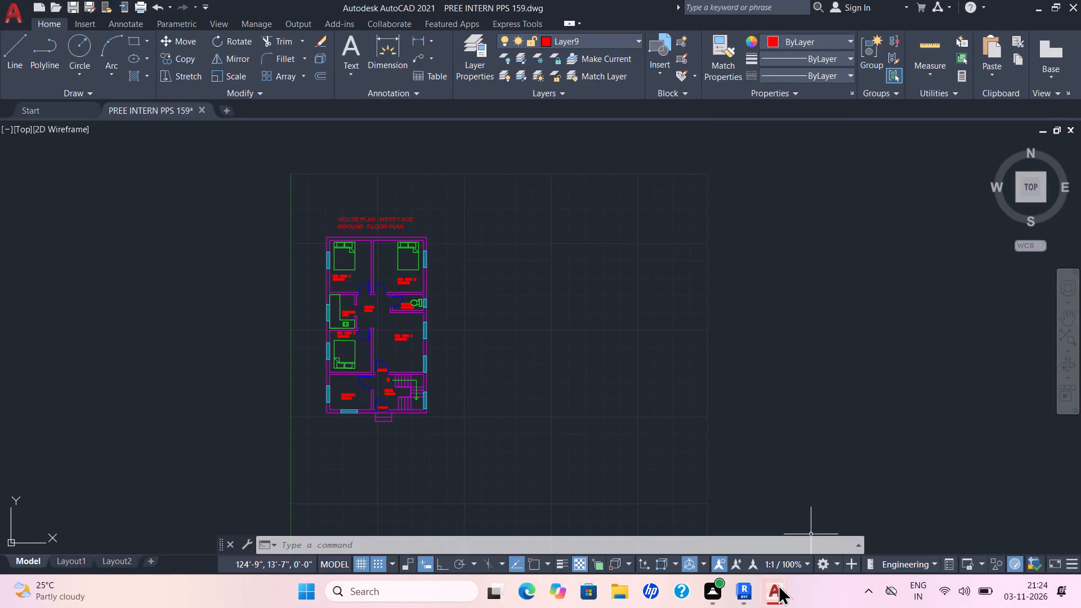
# Open the PREE INTERN SHIP PPS 159 4 drawing from the Documents folder.
pyautogui.click(11, 14)
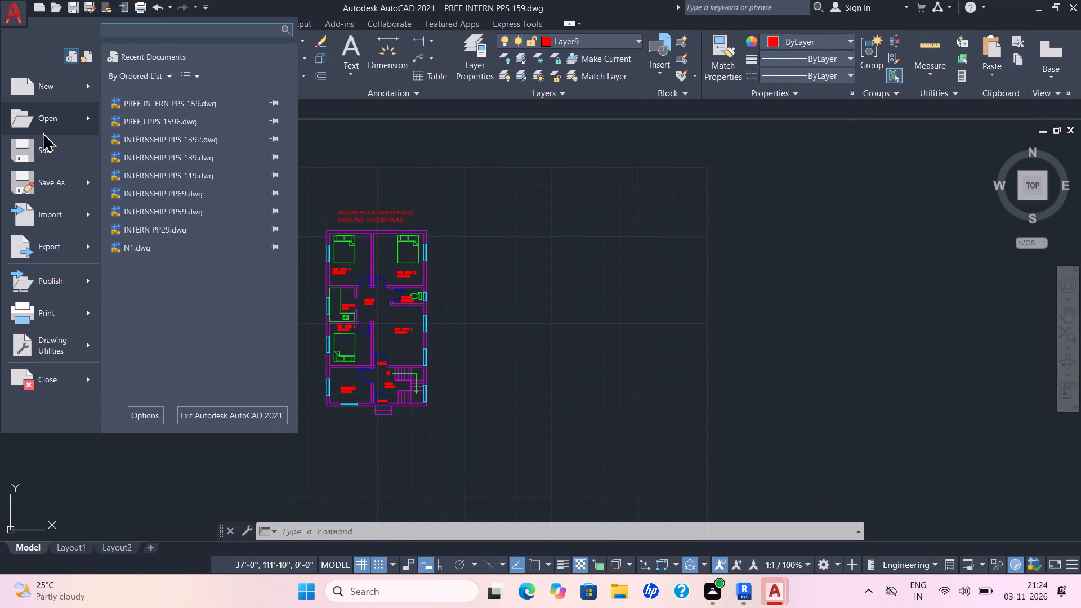
pyautogui.click(45, 126)
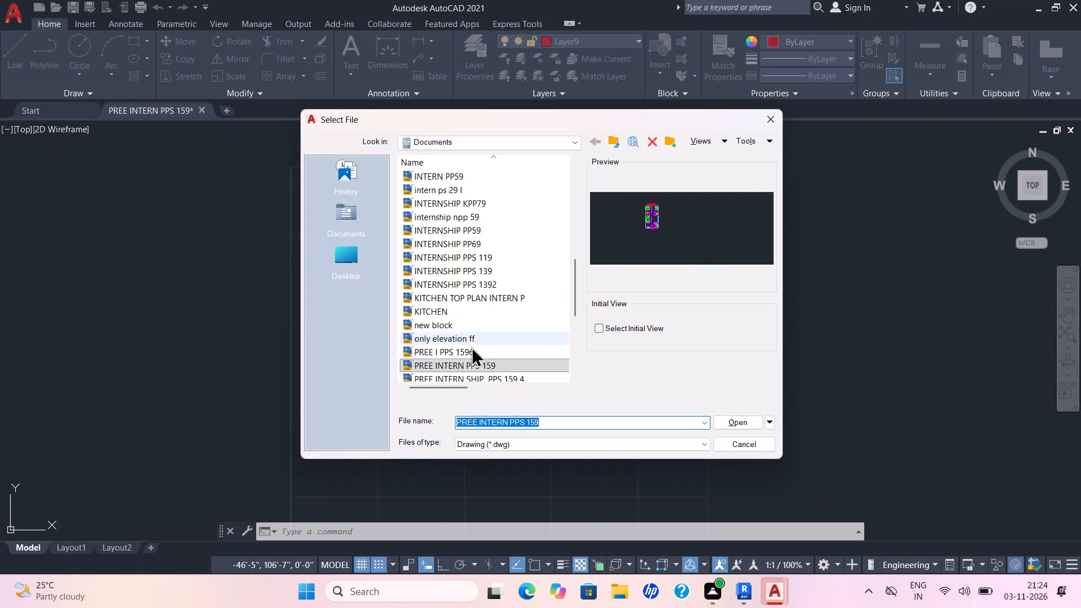
pyautogui.click(492, 374)
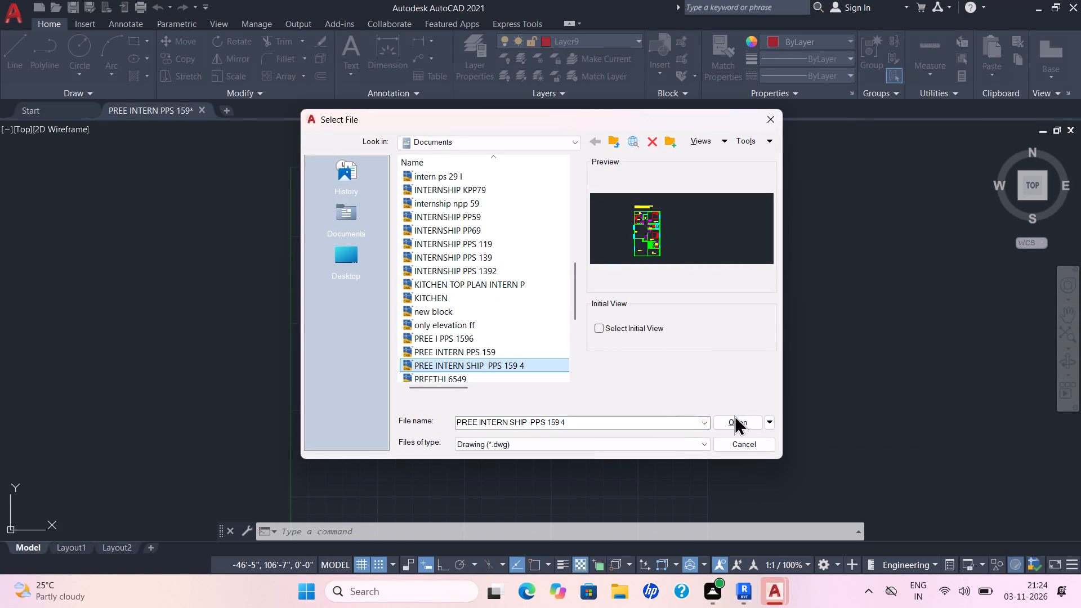
pyautogui.click(735, 417)
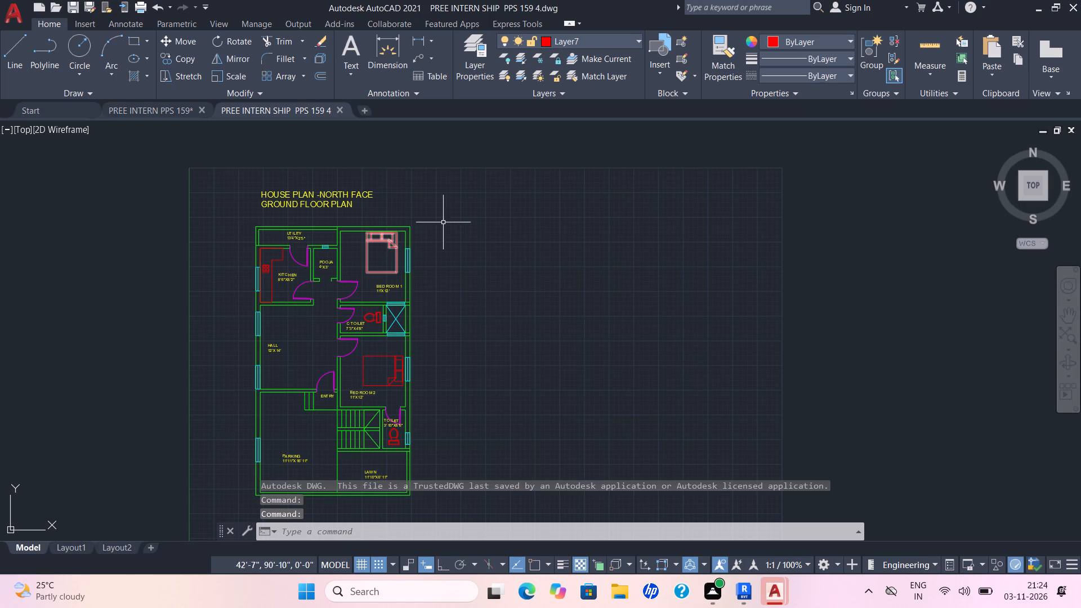
# Close the PREE INTERN PPS 159 drawing, keeping the north-face house plan open.
pyautogui.click(198, 107)
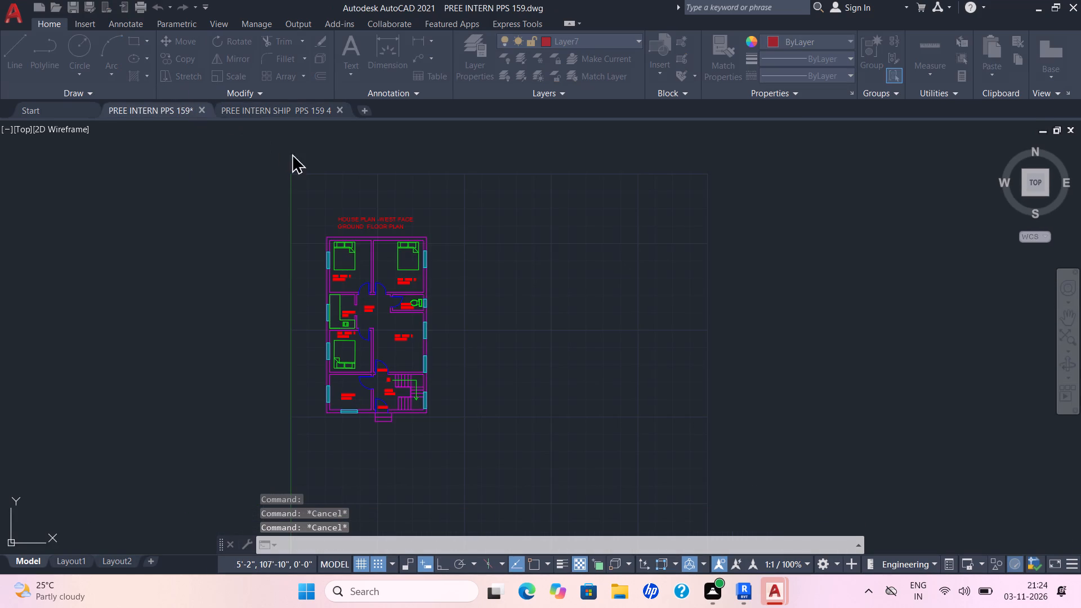
pyautogui.click(589, 324)
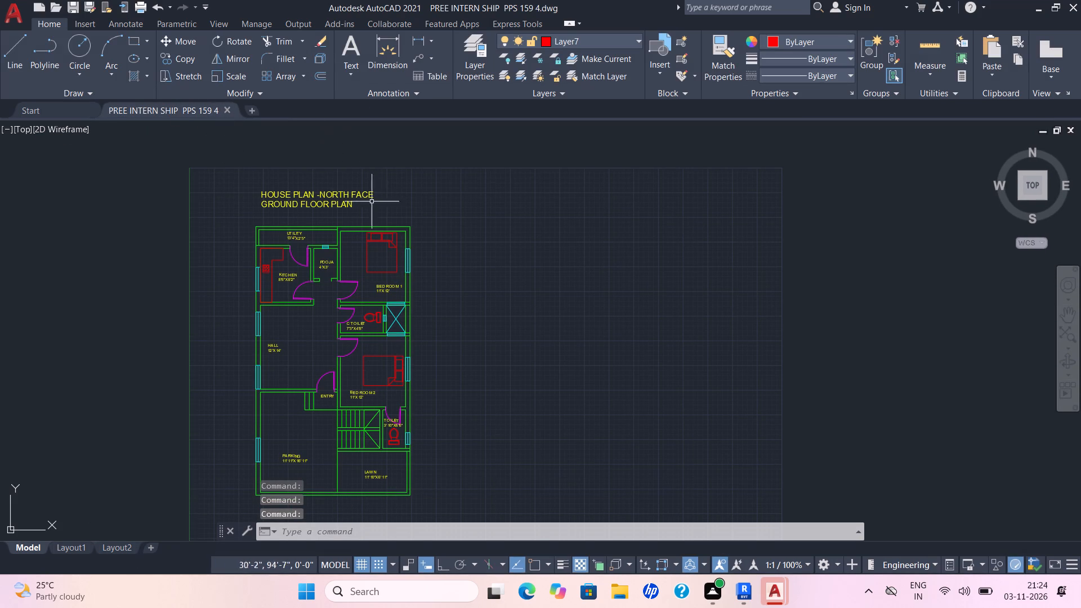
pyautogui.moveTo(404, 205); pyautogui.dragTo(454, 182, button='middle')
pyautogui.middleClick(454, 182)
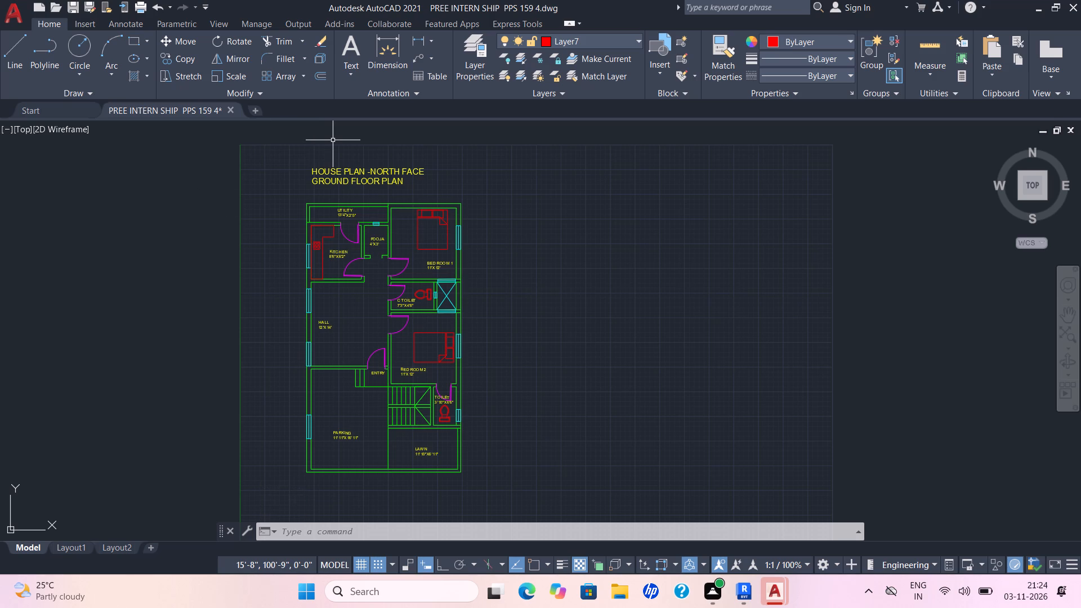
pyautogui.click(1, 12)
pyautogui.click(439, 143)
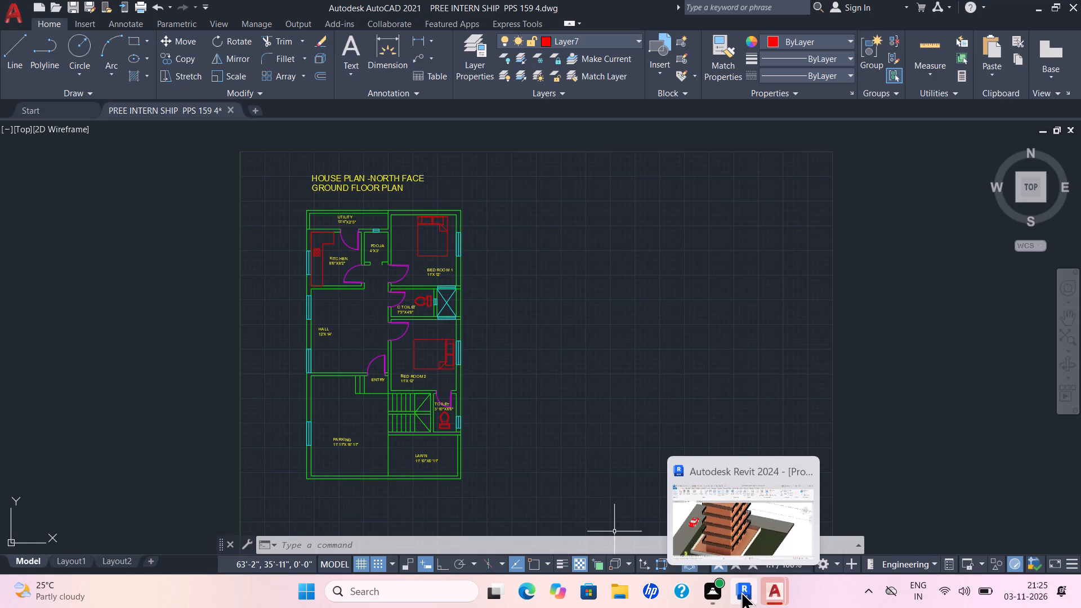
# Switch to Revit and save the project to the Desktop as N7.
pyautogui.click(753, 540)
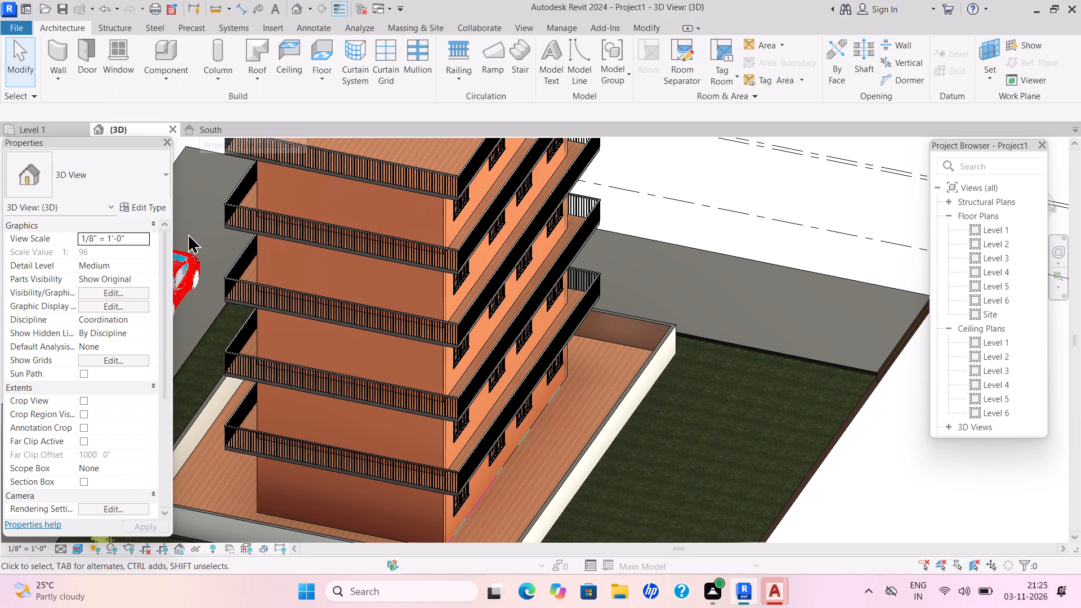
pyautogui.press('Escape')
pyautogui.press('Escape')
pyautogui.press('Escape')
pyautogui.press('Escape')
pyautogui.press('Escape')
pyautogui.press('Escape')
pyautogui.press('Escape')
pyautogui.press('Escape')
pyautogui.press('Escape')
pyautogui.press('Escape')
pyautogui.press('Escape')
pyautogui.press('Escape')
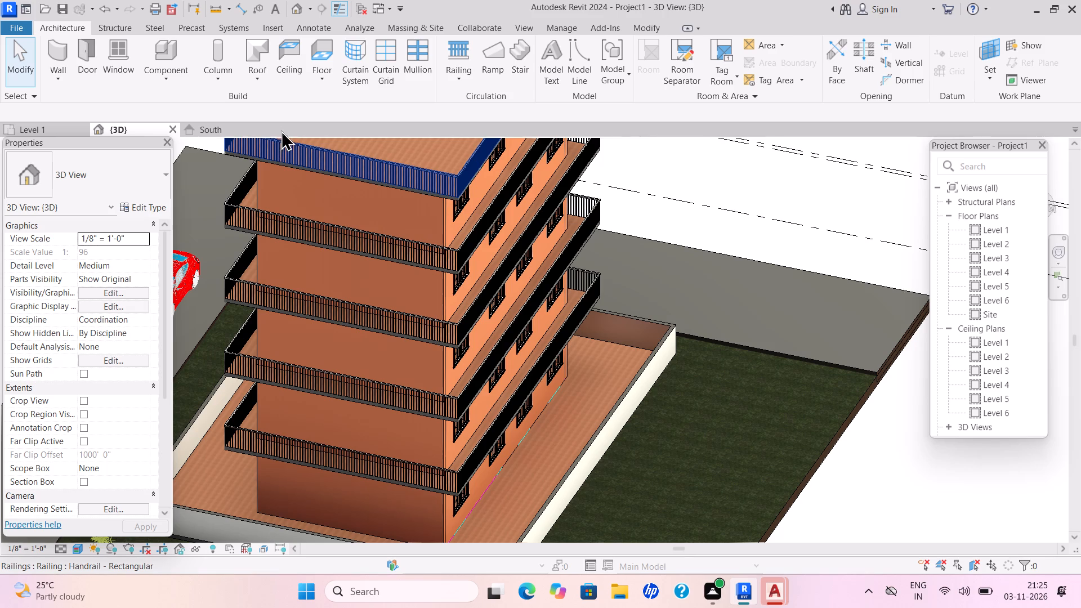
pyautogui.click(17, 29)
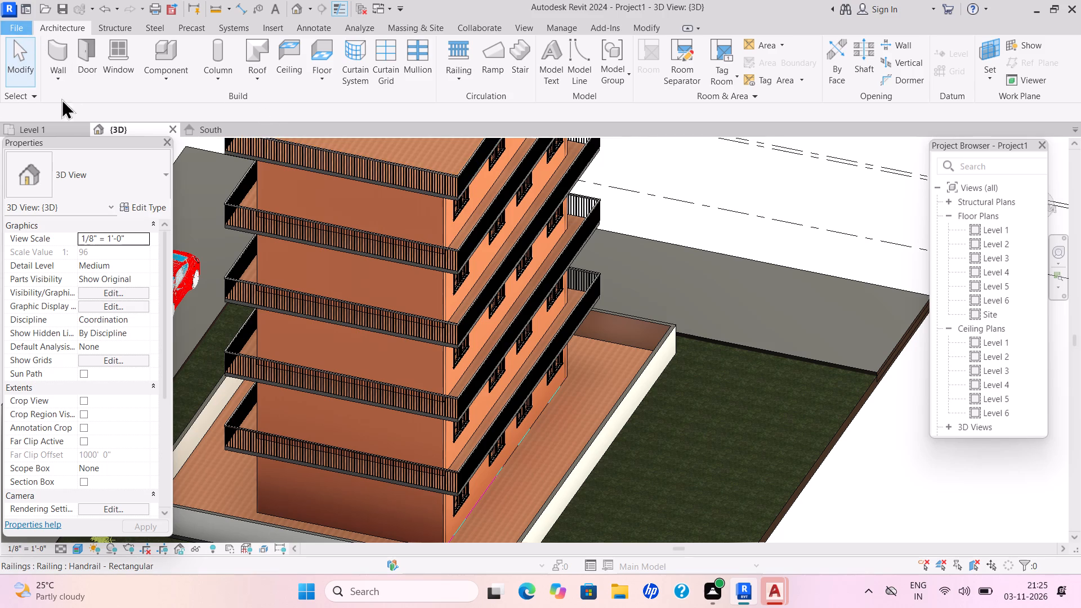
pyautogui.click(56, 207)
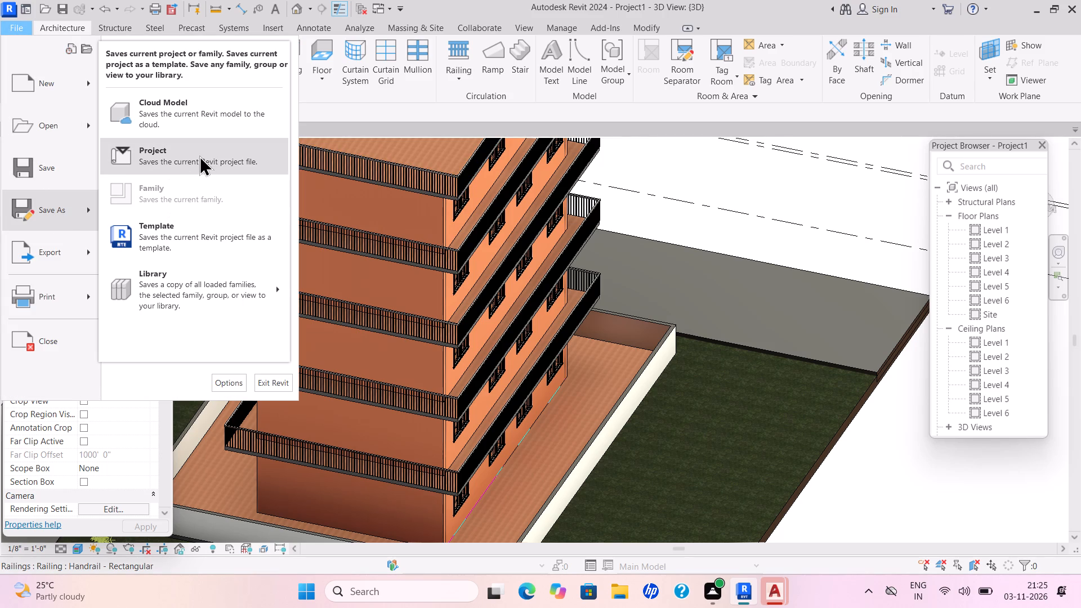
pyautogui.click(199, 155)
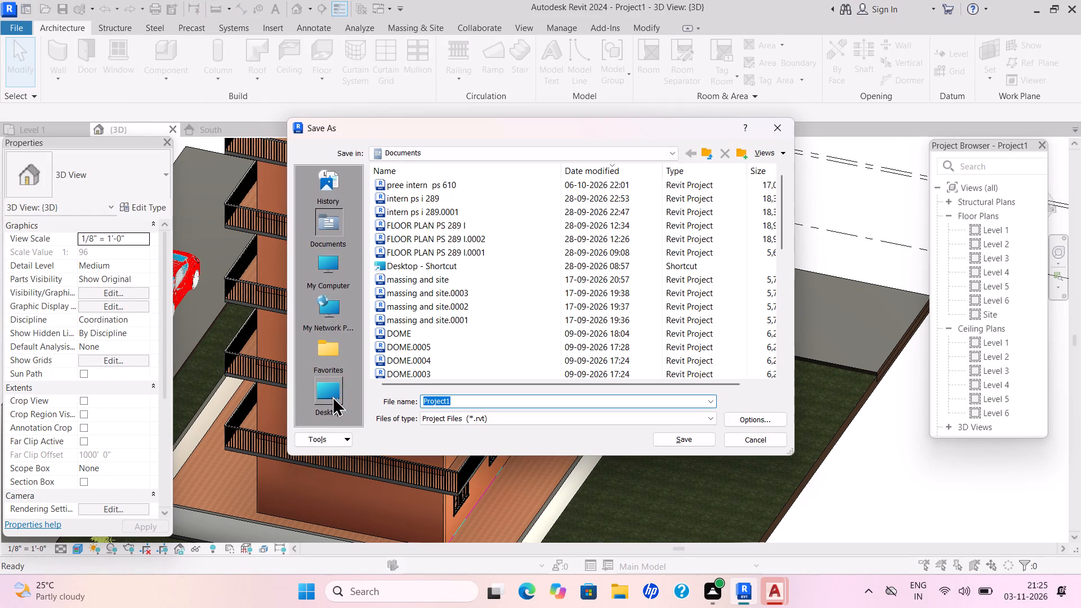
pyautogui.tripleClick(332, 396)
pyautogui.click(462, 394)
pyautogui.click(457, 403)
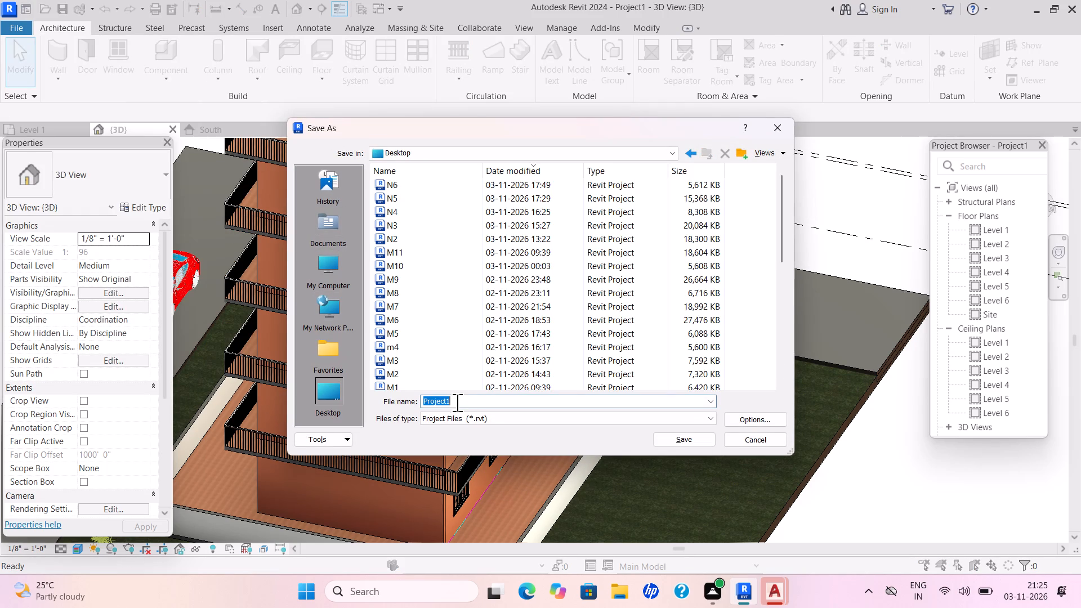
pyautogui.press('BackSpace')
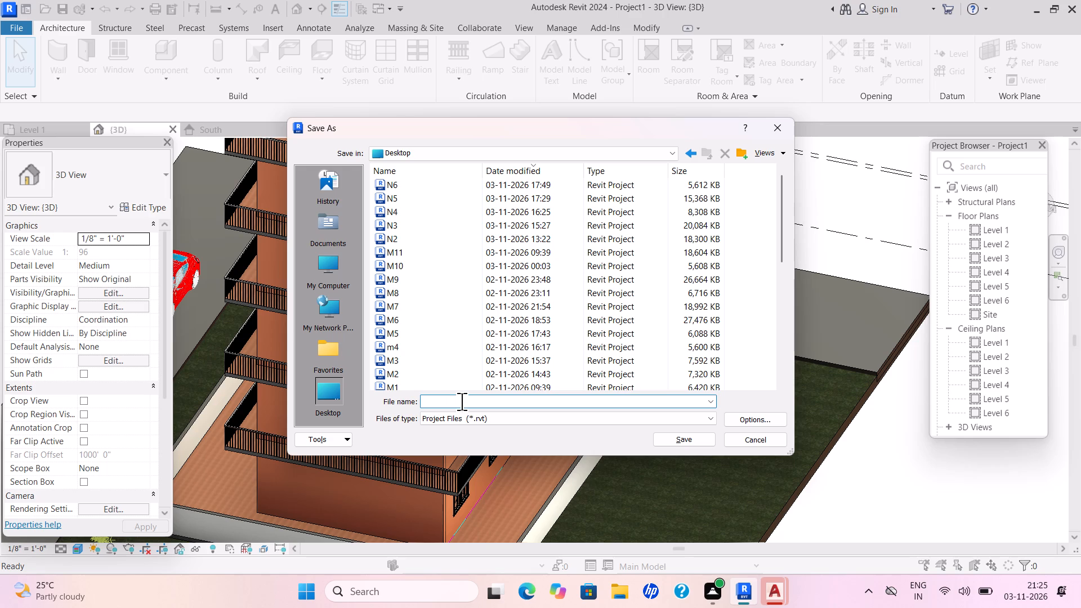
pyautogui.write('N7')
pyautogui.click(696, 441)
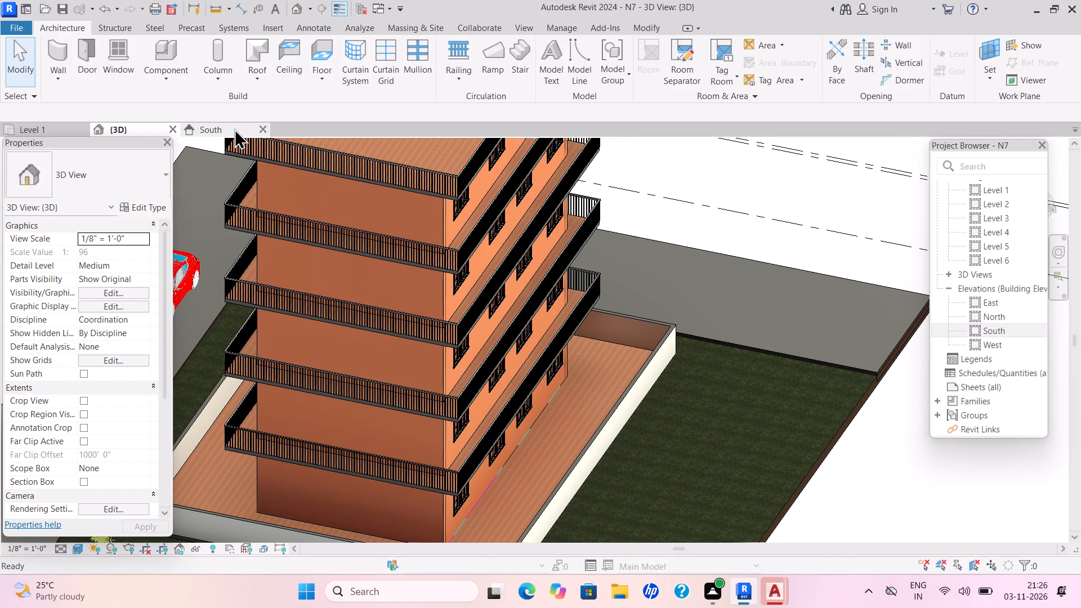
# Examine the multi-storey building, its railings, compound, gate and site from different sides in the 3D view.
pyautogui.scroll(1, 502, 218)
pyautogui.scroll(-2, 502, 219)
pyautogui.scroll(1, 502, 220)
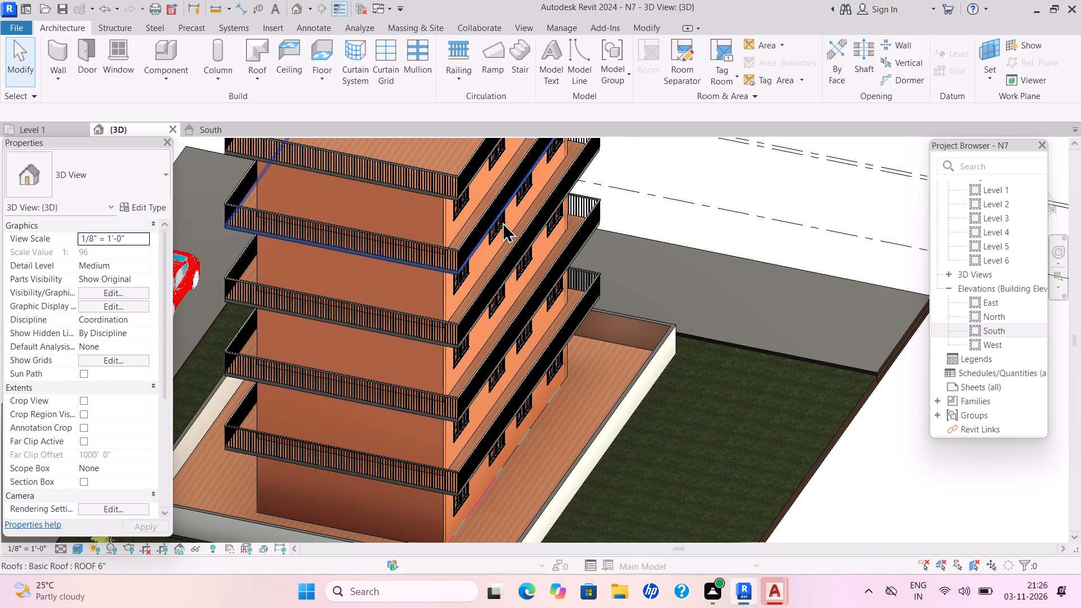
pyautogui.scroll(-1, 502, 223)
pyautogui.scroll(3, 502, 223)
pyautogui.scroll(-2, 502, 223)
pyautogui.scroll(1, 502, 223)
pyautogui.scroll(-1, 502, 223)
pyautogui.scroll(1, 502, 223)
pyautogui.scroll(-2, 502, 223)
pyautogui.scroll(1, 502, 223)
pyautogui.scroll(-2, 542, 240)
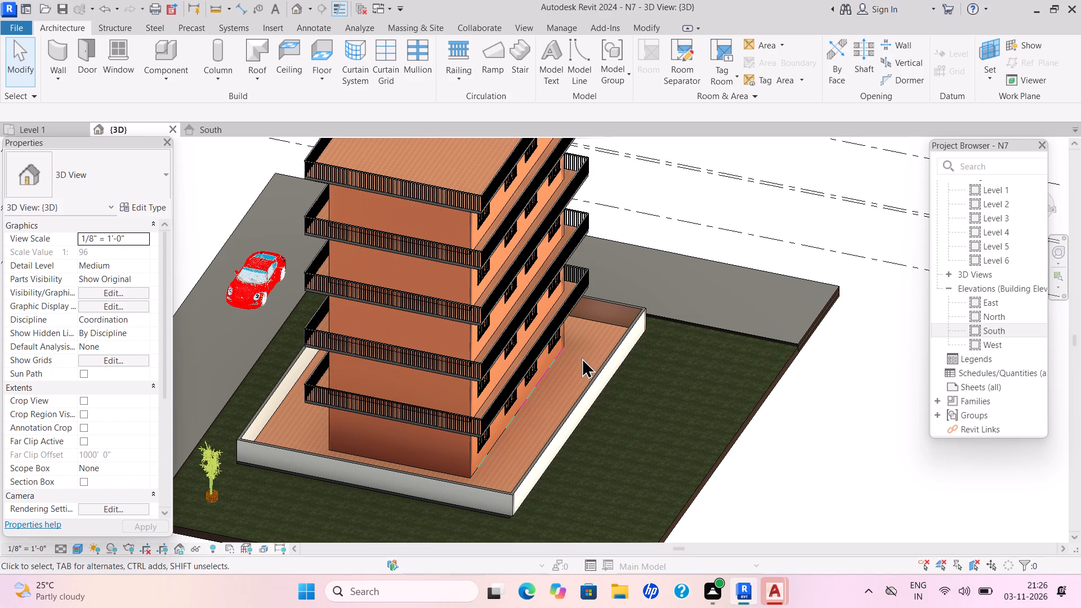
pyautogui.scroll(-1, 578, 357)
pyautogui.scroll(1, 578, 357)
pyautogui.scroll(-1, 578, 357)
pyautogui.scroll(1, 577, 357)
pyautogui.scroll(-2, 577, 357)
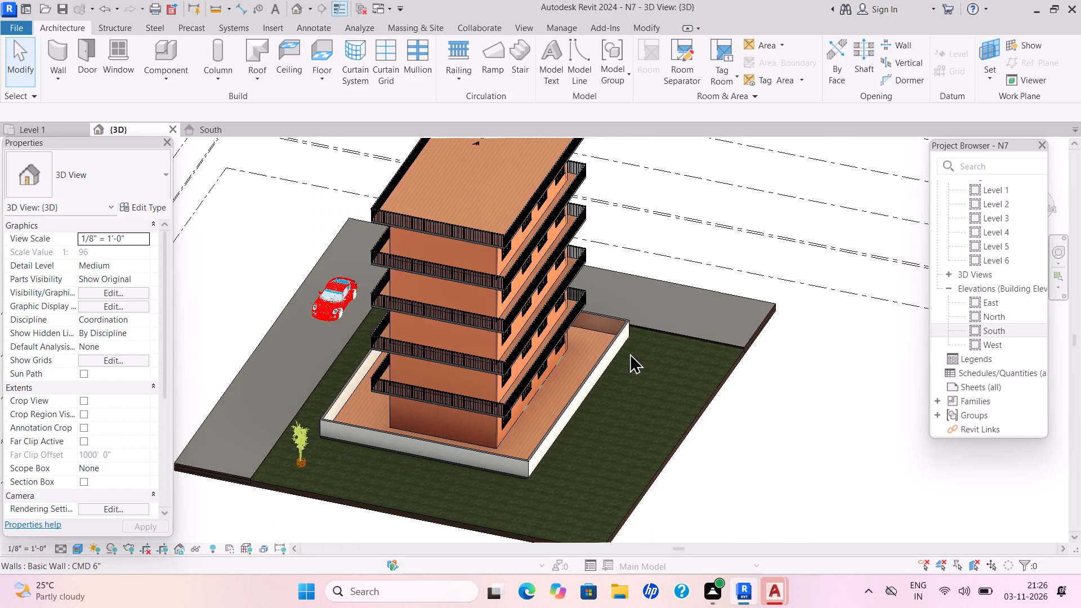
pyautogui.scroll(1, 629, 348)
pyautogui.scroll(-3, 629, 348)
pyautogui.scroll(1, 629, 348)
pyautogui.scroll(-1, 629, 348)
pyautogui.scroll(1, 629, 348)
pyautogui.scroll(-3, 629, 348)
pyautogui.scroll(2, 629, 349)
pyautogui.scroll(-1, 629, 350)
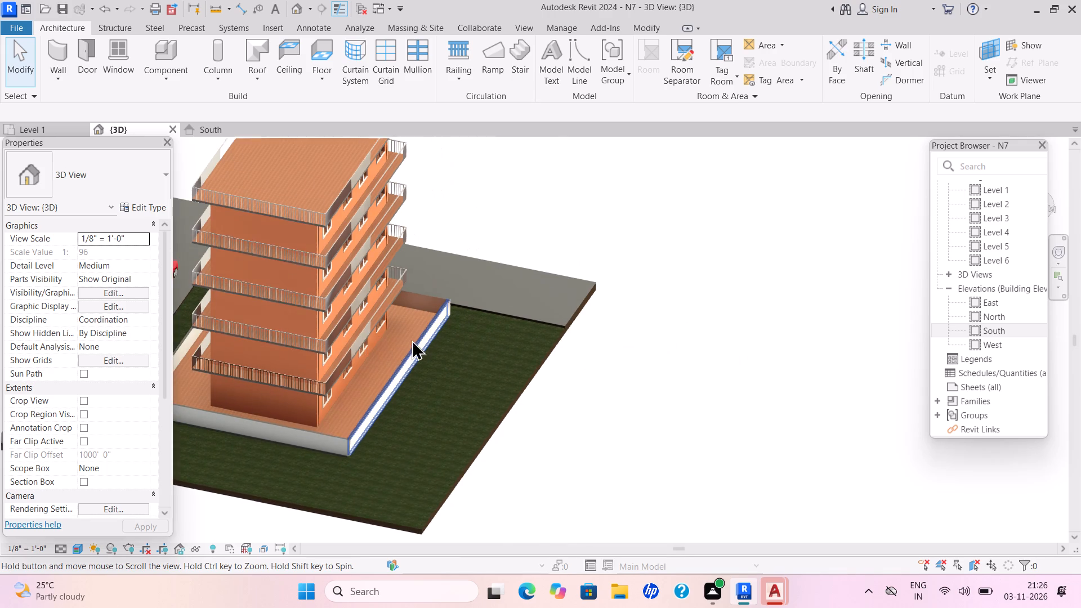
pyautogui.scroll(-4, 497, 363)
pyautogui.keyDown('shift'); pyautogui.moveTo(493, 368); pyautogui.dragTo(297, 319, button='middle'); pyautogui.keyUp('shift')
pyautogui.keyDown('shift'); pyautogui.scroll(1, 299, 363); pyautogui.keyUp('shift')
pyautogui.keyDown('shift'); pyautogui.scroll(-1, 297, 363); pyautogui.keyUp('shift')
pyautogui.keyDown('shift'); pyautogui.scroll(1, 288, 358); pyautogui.keyUp('shift')
pyautogui.keyDown('shift'); pyautogui.scroll(-1, 284, 356); pyautogui.keyUp('shift')
pyautogui.keyDown('shift'); pyautogui.scroll(2, 279, 351); pyautogui.keyUp('shift')
pyautogui.scroll(-1, 425, 329)
pyautogui.scroll(1, 453, 353)
pyautogui.scroll(-2, 450, 357)
pyautogui.keyDown('shift'); pyautogui.moveTo(431, 361); pyautogui.dragTo(353, 343, button='middle'); pyautogui.keyUp('shift')
pyautogui.scroll(-2, 413, 361)
pyautogui.keyDown('shift'); pyautogui.scroll(1, 379, 357); pyautogui.keyUp('shift')
pyautogui.keyDown('shift'); pyautogui.scroll(-1, 375, 356); pyautogui.keyUp('shift')
pyautogui.keyDown('shift'); pyautogui.scroll(1, 355, 346); pyautogui.keyUp('shift')
pyautogui.scroll(-1, 353, 343)
pyautogui.scroll(1, 353, 342)
pyautogui.scroll(1, 442, 330)
pyautogui.scroll(-1, 442, 330)
pyautogui.scroll(1, 442, 330)
pyautogui.scroll(-1, 442, 330)
pyautogui.scroll(1, 443, 327)
pyautogui.scroll(-1, 441, 324)
pyautogui.scroll(2, 441, 324)
pyautogui.scroll(-1, 441, 323)
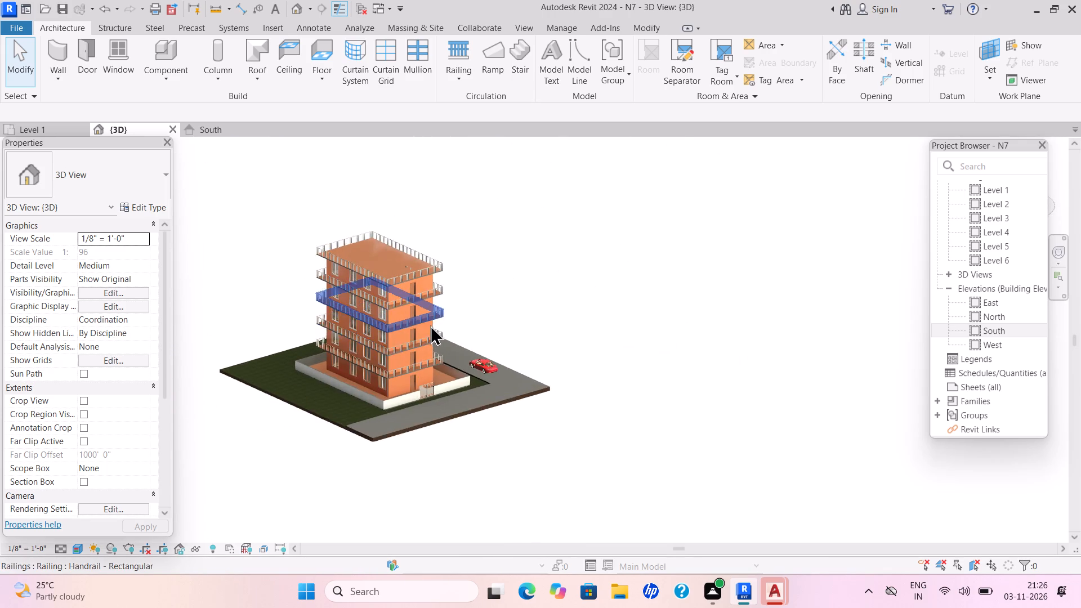
pyautogui.scroll(1, 428, 324)
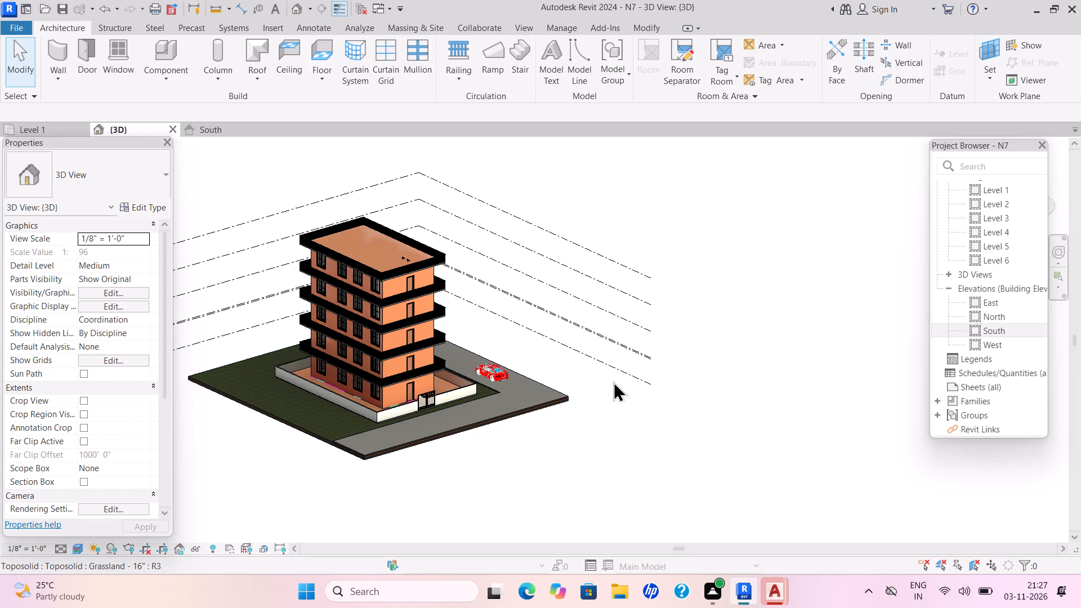
pyautogui.scroll(1, 613, 381)
pyautogui.scroll(-1, 613, 381)
pyautogui.scroll(1, 613, 381)
pyautogui.scroll(-1, 613, 381)
pyautogui.scroll(1, 613, 381)
pyautogui.scroll(-2, 613, 381)
pyautogui.scroll(1, 613, 381)
pyautogui.scroll(-2, 613, 381)
pyautogui.scroll(1, 613, 381)
pyautogui.scroll(-1, 613, 381)
pyautogui.scroll(2, 613, 381)
pyautogui.scroll(-1, 613, 381)
pyautogui.scroll(1, 613, 381)
pyautogui.scroll(-1, 613, 381)
pyautogui.scroll(1, 613, 381)
pyautogui.scroll(-2, 613, 381)
pyautogui.scroll(2, 464, 328)
pyautogui.scroll(-3, 464, 328)
pyautogui.scroll(1, 463, 327)
pyautogui.scroll(-1, 463, 327)
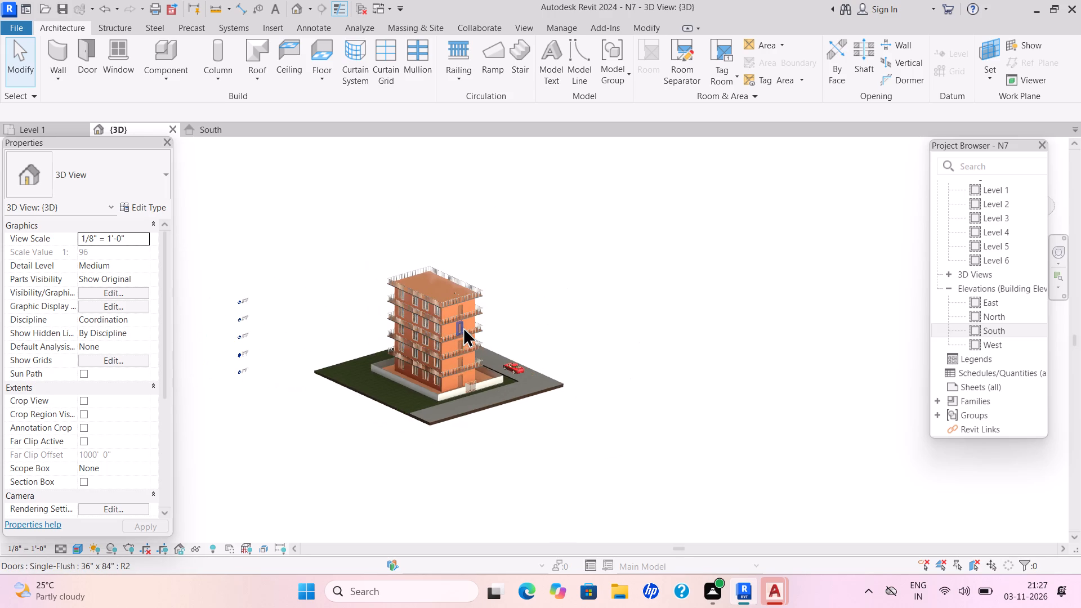
pyautogui.scroll(2, 494, 281)
pyautogui.scroll(-1, 494, 281)
pyautogui.scroll(1, 533, 277)
pyautogui.scroll(-2, 533, 277)
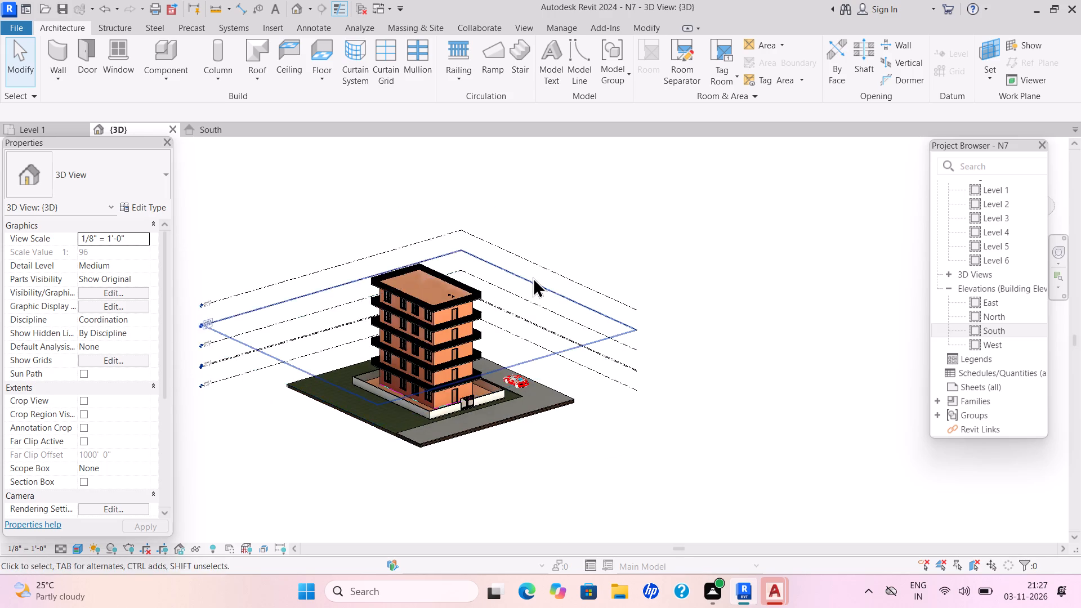
pyautogui.scroll(2, 533, 277)
pyautogui.scroll(-2, 533, 277)
pyautogui.scroll(1, 533, 277)
pyautogui.scroll(-3, 533, 277)
pyautogui.scroll(1, 533, 277)
pyautogui.scroll(-1, 533, 277)
pyautogui.scroll(1, 632, 252)
pyautogui.scroll(-1, 632, 252)
pyautogui.scroll(5, 632, 252)
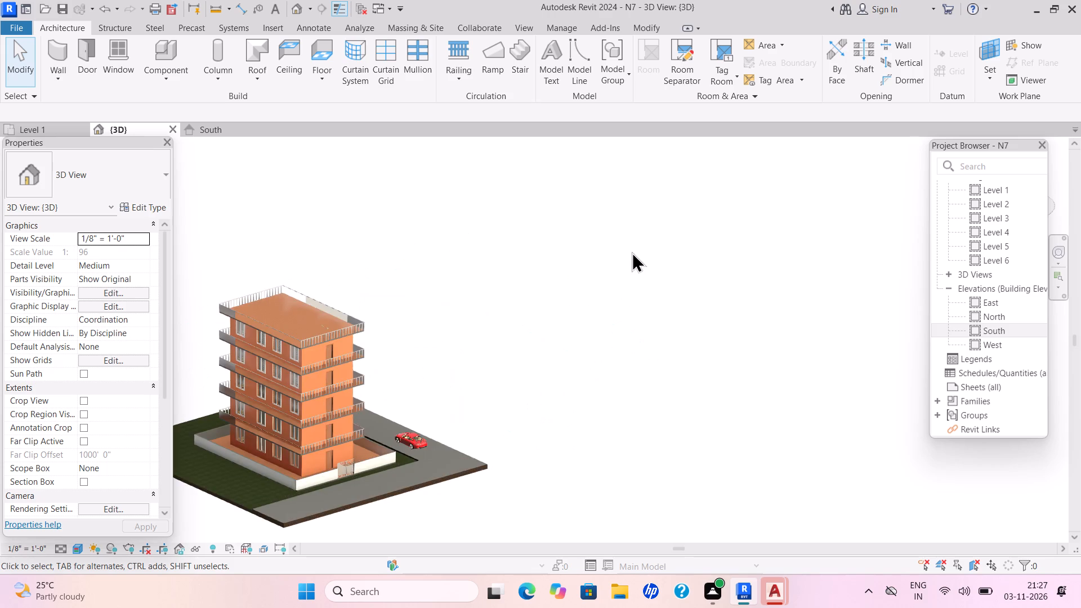
pyautogui.scroll(-2, 446, 346)
pyautogui.scroll(1, 448, 346)
pyautogui.moveTo(488, 336); pyautogui.dragTo(623, 306, button='middle')
pyautogui.scroll(1, 623, 306)
pyautogui.scroll(-1, 348, 446)
pyautogui.scroll(1, 348, 446)
pyautogui.scroll(-1, 347, 446)
pyautogui.scroll(2, 347, 446)
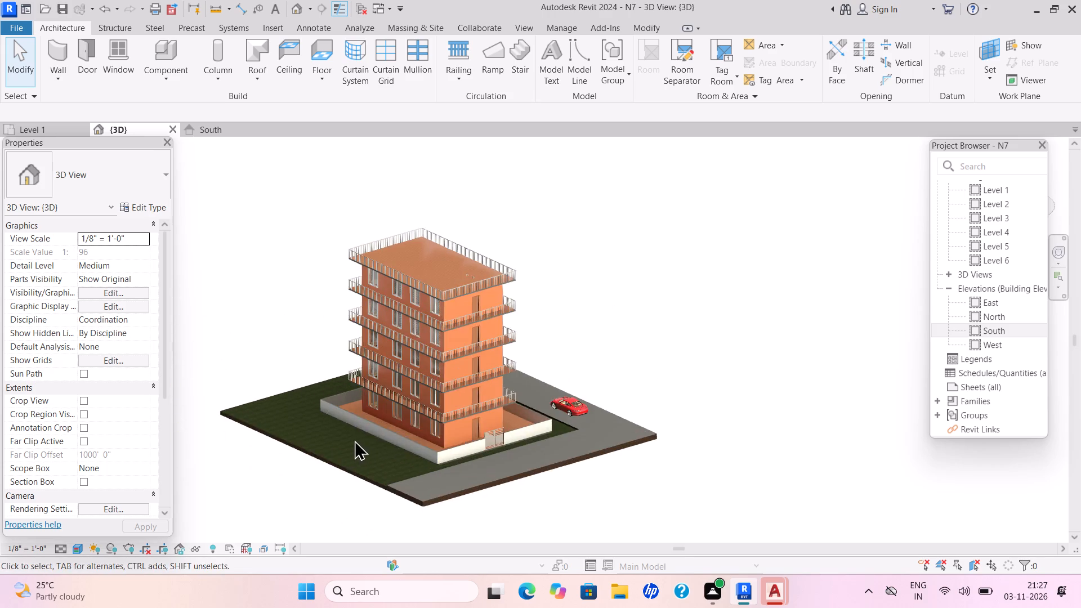
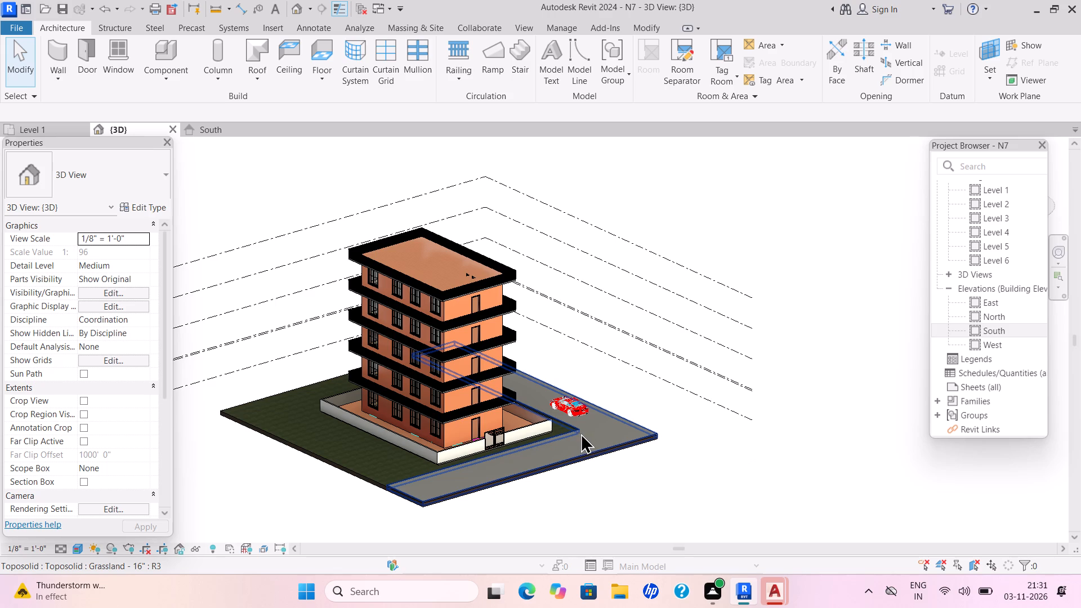
# Examine the multi-storey building, compound wall, car and tree on the site from several sides in the 3D view.
pyautogui.keyDown('shift'); pyautogui.moveTo(620, 431); pyautogui.dragTo(538, 423, button='middle'); pyautogui.keyUp('shift')
pyautogui.keyDown('shift'); pyautogui.scroll(-1, 571, 434); pyautogui.keyUp('shift')
pyautogui.keyDown('shift'); pyautogui.scroll(1, 570, 433); pyautogui.keyUp('shift')
pyautogui.keyDown('shift'); pyautogui.scroll(-1, 566, 432); pyautogui.keyUp('shift')
pyautogui.keyDown('shift'); pyautogui.scroll(1, 566, 432); pyautogui.keyUp('shift')
pyautogui.keyDown('shift'); pyautogui.scroll(-1, 538, 423); pyautogui.keyUp('shift')
pyautogui.keyDown('shift'); pyautogui.scroll(1, 538, 423); pyautogui.keyUp('shift')
pyautogui.keyDown('shift'); pyautogui.scroll(-1, 537, 422); pyautogui.keyUp('shift')
pyautogui.moveTo(537, 418); pyautogui.dragTo(538, 389, button='middle')
pyautogui.keyDown('shift'); pyautogui.scroll(1, 537, 404); pyautogui.keyUp('shift')
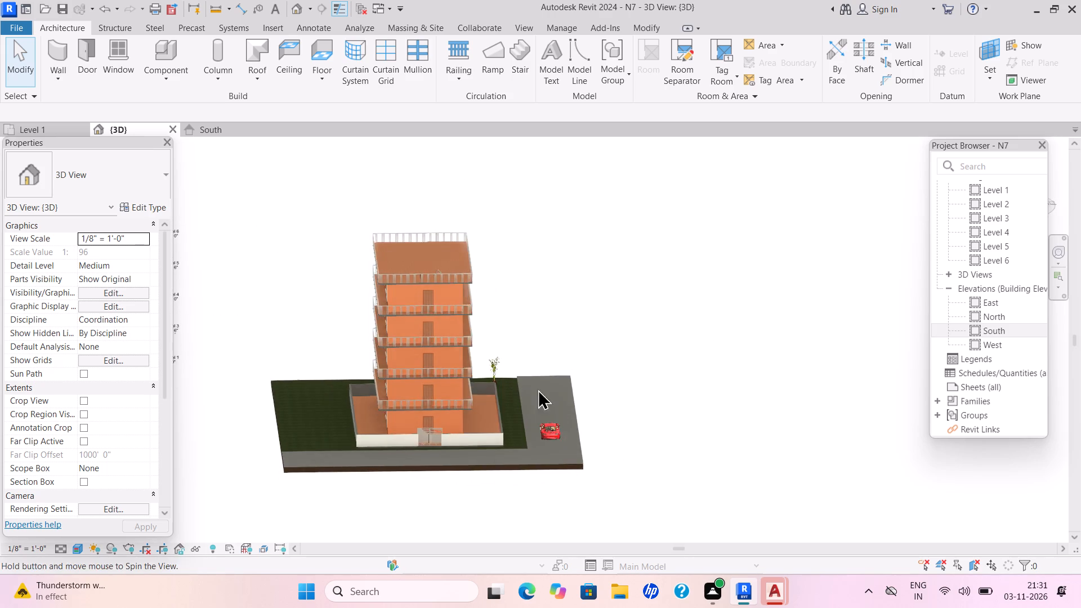
pyautogui.scroll(-1, 540, 412)
pyautogui.keyDown('shift'); pyautogui.moveTo(537, 415); pyautogui.dragTo(510, 416, button='middle'); pyautogui.keyUp('shift')
pyautogui.scroll(-2, 510, 416)
pyautogui.scroll(1, 510, 416)
pyautogui.scroll(-1, 510, 423)
pyautogui.scroll(3, 510, 423)
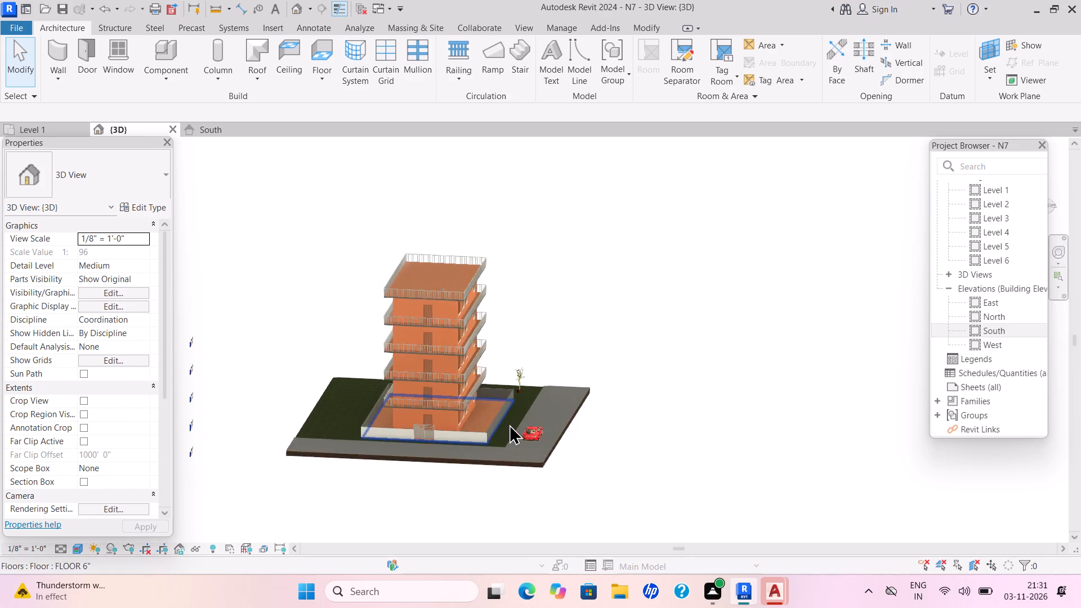
pyautogui.scroll(-2, 520, 433)
pyautogui.keyDown('shift'); pyautogui.moveTo(519, 435); pyautogui.dragTo(454, 430, button='middle'); pyautogui.keyUp('shift')
pyautogui.scroll(-1, 479, 421)
pyautogui.scroll(1, 479, 421)
pyautogui.scroll(-2, 479, 421)
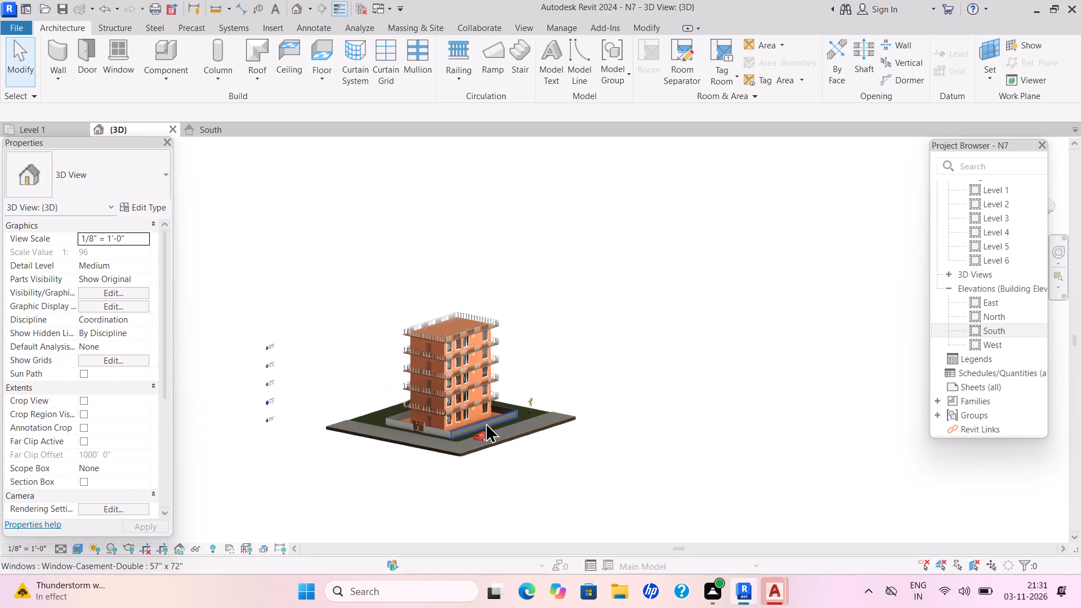
pyautogui.scroll(-1, 485, 422)
pyautogui.scroll(7, 485, 422)
pyautogui.scroll(-4, 527, 401)
pyautogui.scroll(1, 527, 401)
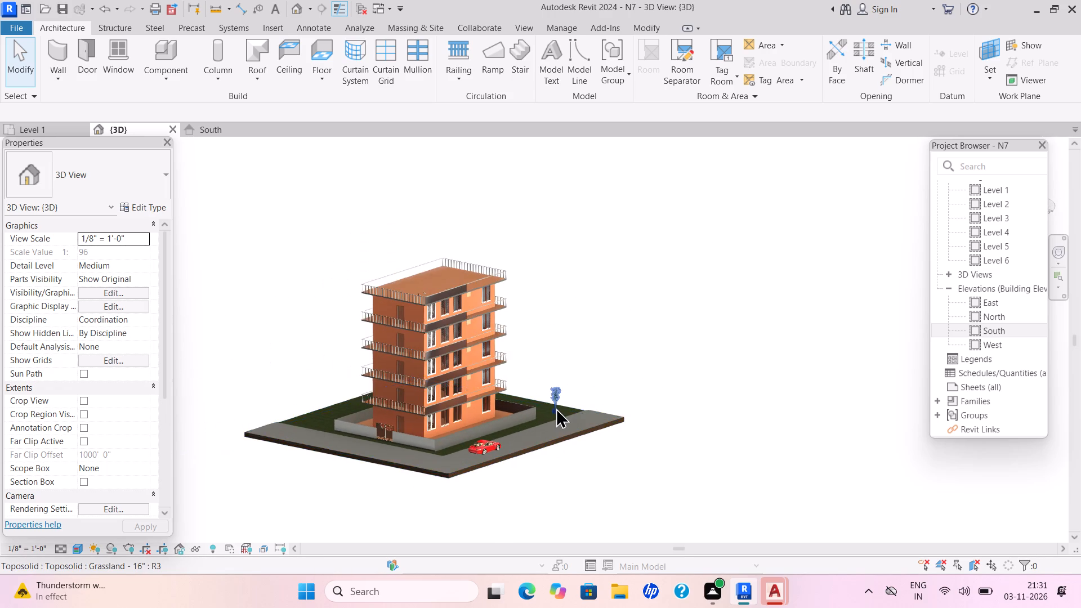
pyautogui.scroll(-1, 556, 408)
pyautogui.scroll(1, 556, 408)
pyautogui.scroll(-1, 556, 408)
pyautogui.scroll(4, 556, 408)
pyautogui.scroll(-1, 556, 408)
pyautogui.scroll(1, 507, 185)
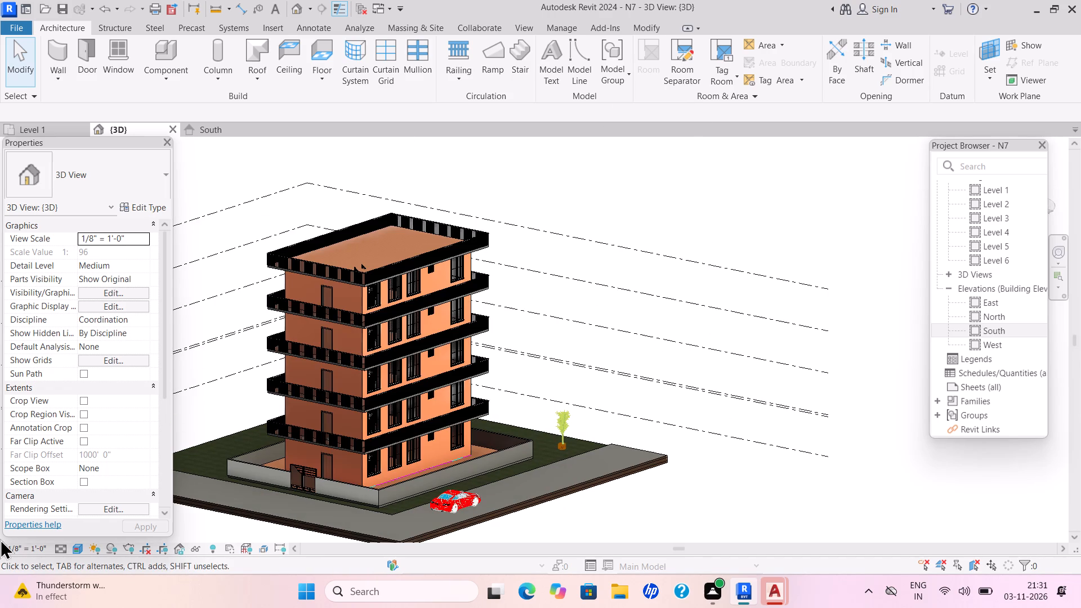
# Paint the outer faces of the compound wall, including the long side facing the car, with the Clad - White material.
pyautogui.click(649, 28)
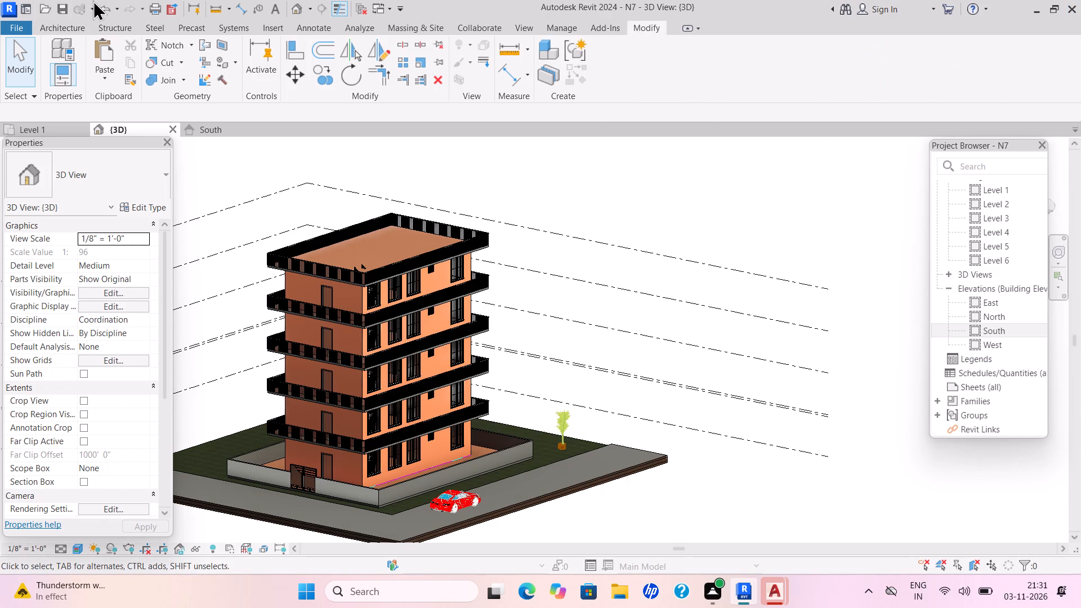
pyautogui.click(233, 56)
pyautogui.click(259, 81)
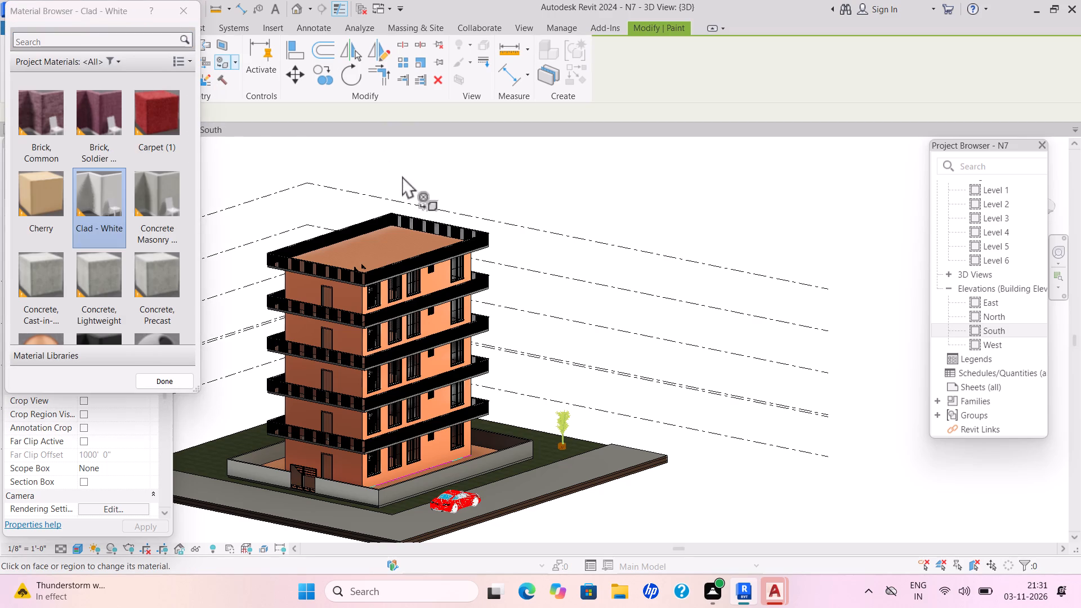
pyautogui.moveTo(118, 229); pyautogui.dragTo(124, 229)
pyautogui.click(486, 460)
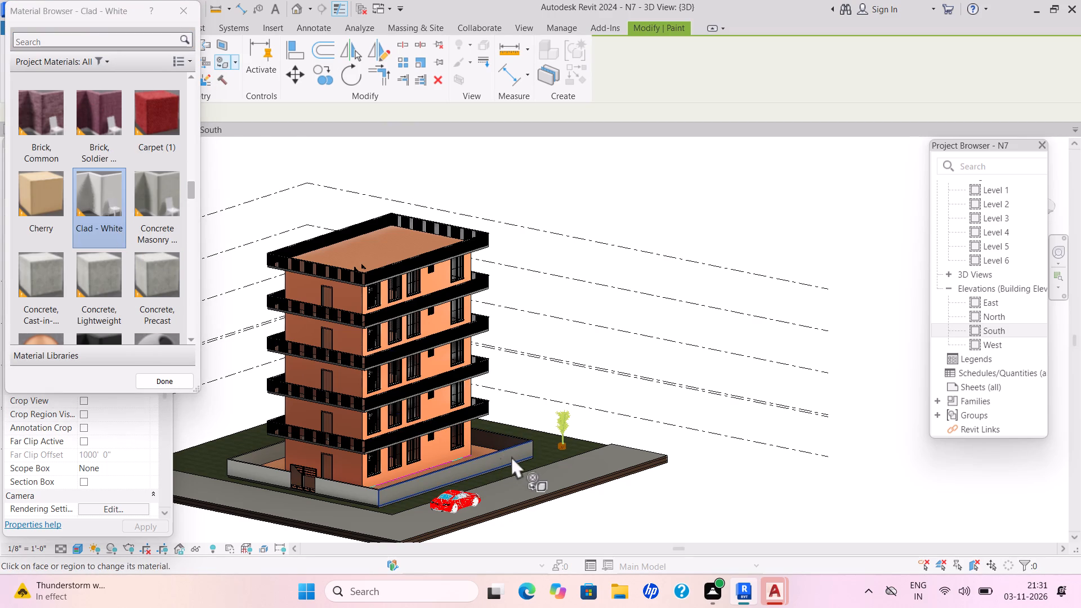
pyautogui.scroll(-2, 456, 462)
pyautogui.scroll(3, 456, 462)
pyautogui.scroll(-2, 455, 462)
pyautogui.keyDown('shift'); pyautogui.moveTo(458, 462); pyautogui.dragTo(543, 459, button='middle'); pyautogui.keyUp('shift')
pyautogui.scroll(1, 536, 455)
pyautogui.scroll(-1, 531, 454)
pyautogui.scroll(1, 523, 453)
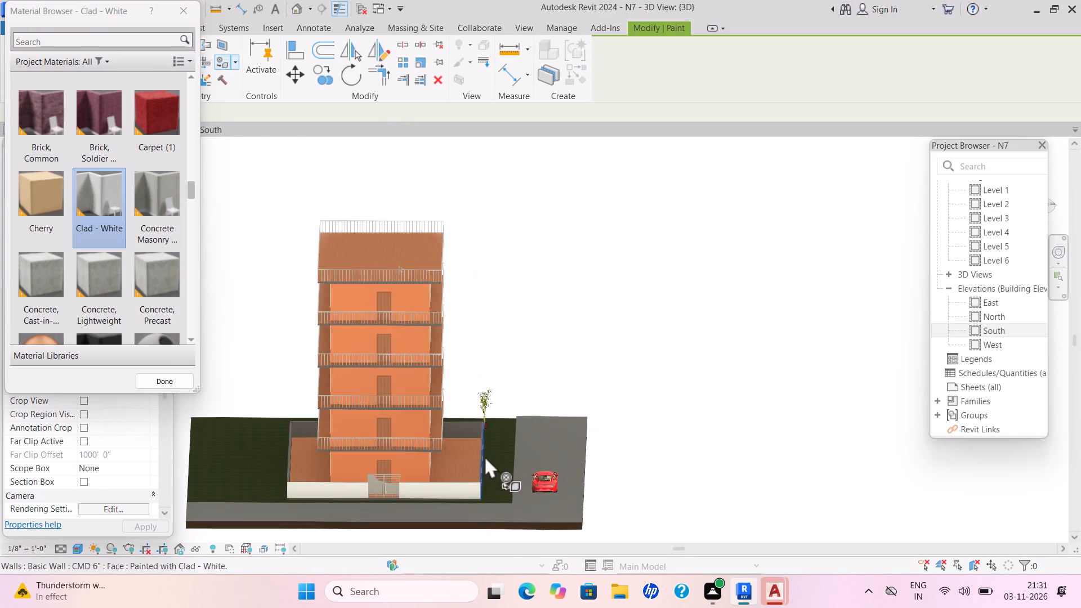
pyautogui.scroll(1, 485, 456)
pyautogui.keyDown('shift'); pyautogui.moveTo(485, 455); pyautogui.dragTo(420, 451, button='middle'); pyautogui.keyUp('shift')
pyautogui.keyDown('shift'); pyautogui.scroll(-2, 484, 457); pyautogui.keyUp('shift')
pyautogui.keyDown('shift'); pyautogui.scroll(1, 480, 459); pyautogui.keyUp('shift')
pyautogui.keyDown('shift'); pyautogui.scroll(-1, 468, 461); pyautogui.keyUp('shift')
pyautogui.keyDown('shift'); pyautogui.scroll(3, 451, 461); pyautogui.keyUp('shift')
pyautogui.keyDown('shift'); pyautogui.scroll(-2, 420, 449); pyautogui.keyUp('shift')
pyautogui.keyDown('shift'); pyautogui.scroll(1, 421, 446); pyautogui.keyUp('shift')
pyautogui.click(493, 437)
pyautogui.keyDown('shift'); pyautogui.scroll(2, 483, 446); pyautogui.keyUp('shift')
pyautogui.keyDown('shift'); pyautogui.moveTo(483, 446); pyautogui.dragTo(507, 453, button='middle'); pyautogui.keyUp('shift')
pyautogui.keyDown('shift'); pyautogui.scroll(-1, 483, 446); pyautogui.keyUp('shift')
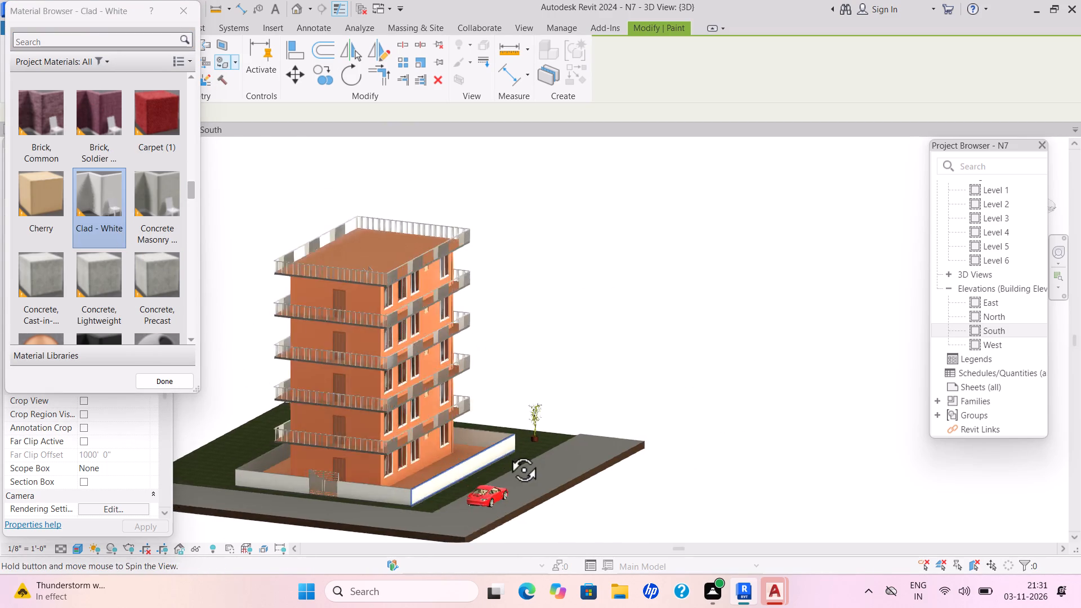
pyautogui.keyDown('shift'); pyautogui.moveTo(507, 453); pyautogui.dragTo(507, 453, button='middle'); pyautogui.keyUp('shift')
pyautogui.scroll(1, 505, 451)
pyautogui.scroll(-1, 494, 450)
pyautogui.click(262, 461)
# Examine the compound wall's painted faces from the window side round to the gate side.
pyautogui.keyDown('shift'); pyautogui.moveTo(315, 470); pyautogui.dragTo(486, 482, button='middle'); pyautogui.keyUp('shift')
pyautogui.keyDown('shift'); pyautogui.scroll(-1, 320, 471); pyautogui.keyUp('shift')
pyautogui.keyDown('shift'); pyautogui.scroll(1, 459, 484); pyautogui.keyUp('shift')
pyautogui.keyDown('shift'); pyautogui.scroll(-2, 475, 484); pyautogui.keyUp('shift')
pyautogui.keyDown('shift'); pyautogui.scroll(1, 486, 481); pyautogui.keyUp('shift')
pyautogui.keyDown('shift'); pyautogui.scroll(-1, 486, 480); pyautogui.keyUp('shift')
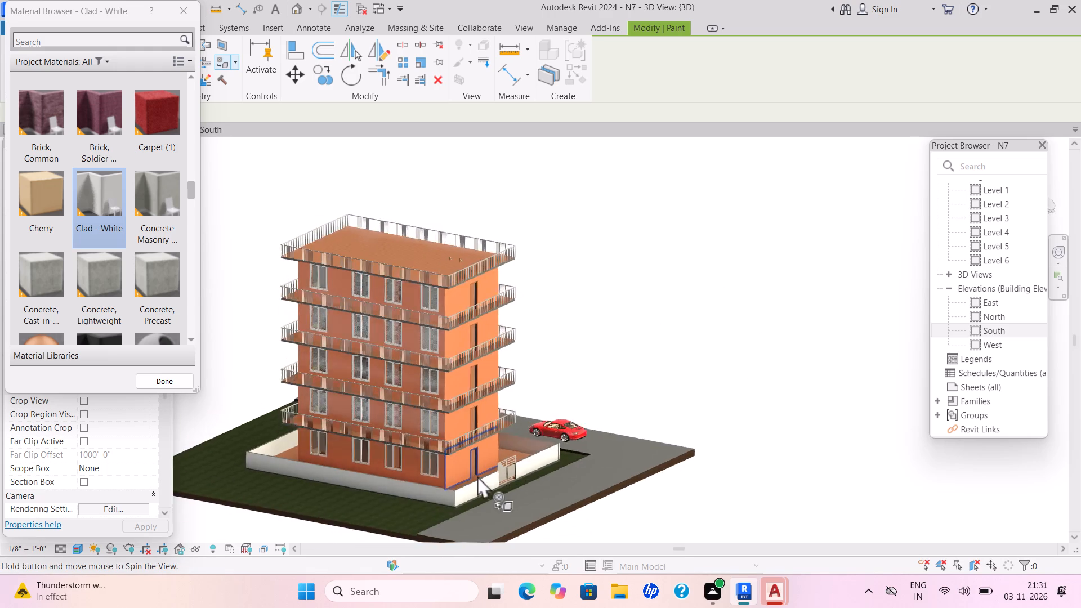
pyautogui.scroll(-1, 425, 482)
pyautogui.keyDown('shift'); pyautogui.scroll(1, 426, 485); pyautogui.keyUp('shift')
pyautogui.keyDown('shift'); pyautogui.scroll(-1, 427, 485); pyautogui.keyUp('shift')
pyautogui.keyDown('shift'); pyautogui.moveTo(428, 486); pyautogui.dragTo(582, 476, button='middle'); pyautogui.keyUp('shift')
pyautogui.keyDown('shift'); pyautogui.moveTo(534, 468); pyautogui.dragTo(379, 470, button='middle'); pyautogui.keyUp('shift')
pyautogui.keyDown('shift'); pyautogui.scroll(1, 534, 469); pyautogui.keyUp('shift')
pyautogui.keyDown('shift'); pyautogui.scroll(-1, 534, 469); pyautogui.keyUp('shift')
pyautogui.keyDown('shift'); pyautogui.scroll(3, 390, 473); pyautogui.keyUp('shift')
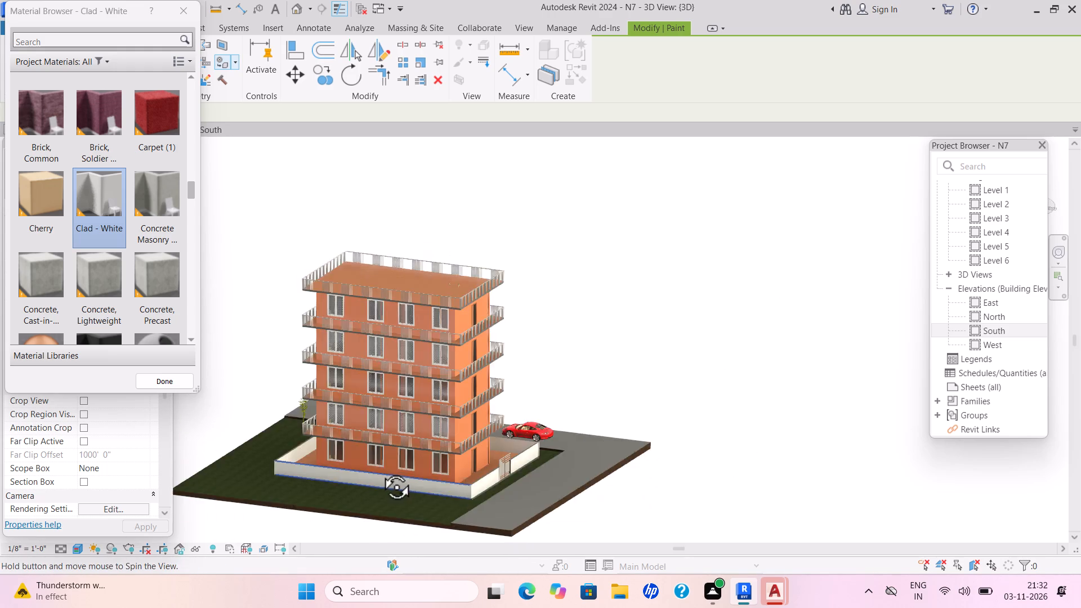
pyautogui.keyDown('shift'); pyautogui.moveTo(379, 470); pyautogui.dragTo(379, 468, button='middle'); pyautogui.keyUp('shift')
pyautogui.keyDown('shift'); pyautogui.moveTo(521, 468); pyautogui.dragTo(432, 464, button='middle'); pyautogui.keyUp('shift')
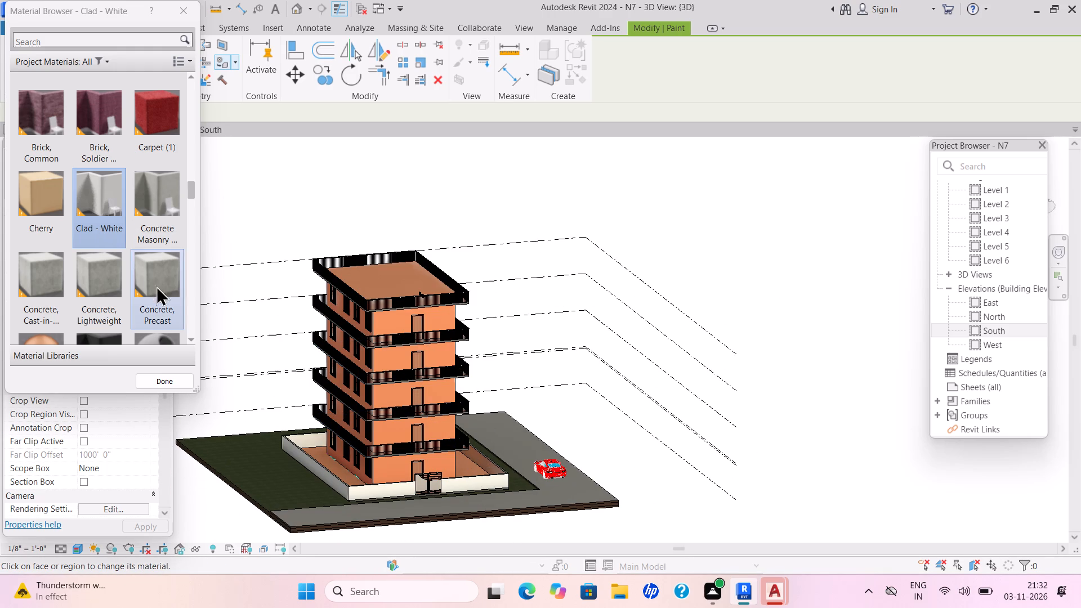
# Choose Door - Frame as the paint material.
pyautogui.scroll(-1, 80, 311)
pyautogui.scroll(-1, 81, 256)
pyautogui.scroll(1, 81, 256)
pyautogui.scroll(-2, 81, 256)
pyautogui.scroll(1, 82, 256)
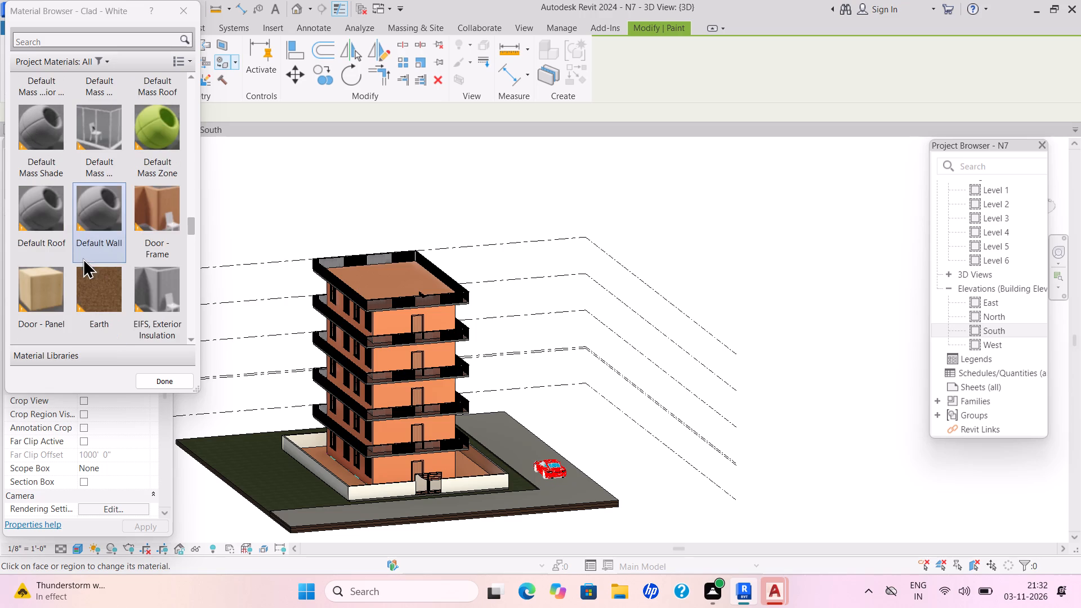
pyautogui.click(175, 235)
# Examine the gate-side compound wall and the floor edge running along its base.
pyautogui.scroll(1, 357, 476)
pyautogui.scroll(-1, 358, 476)
pyautogui.scroll(1, 359, 475)
pyautogui.scroll(-1, 359, 475)
pyautogui.scroll(2, 369, 478)
pyautogui.scroll(-2, 372, 474)
pyautogui.scroll(1, 392, 490)
pyautogui.scroll(-1, 392, 490)
pyautogui.scroll(1, 392, 490)
pyautogui.scroll(-1, 392, 490)
pyautogui.scroll(2, 392, 490)
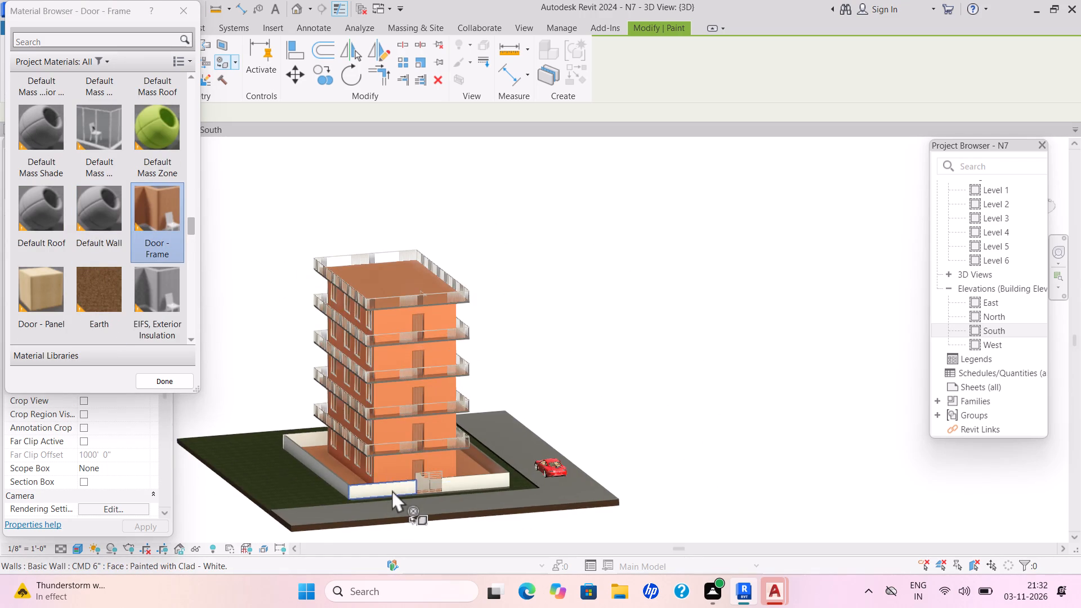
pyautogui.scroll(2, 392, 490)
pyautogui.scroll(-1, 394, 486)
pyautogui.scroll(2, 394, 486)
pyautogui.scroll(-1, 394, 486)
pyautogui.scroll(1, 394, 486)
pyautogui.scroll(-1, 394, 486)
pyautogui.scroll(1, 394, 486)
pyautogui.scroll(-1, 394, 486)
pyautogui.scroll(1, 394, 486)
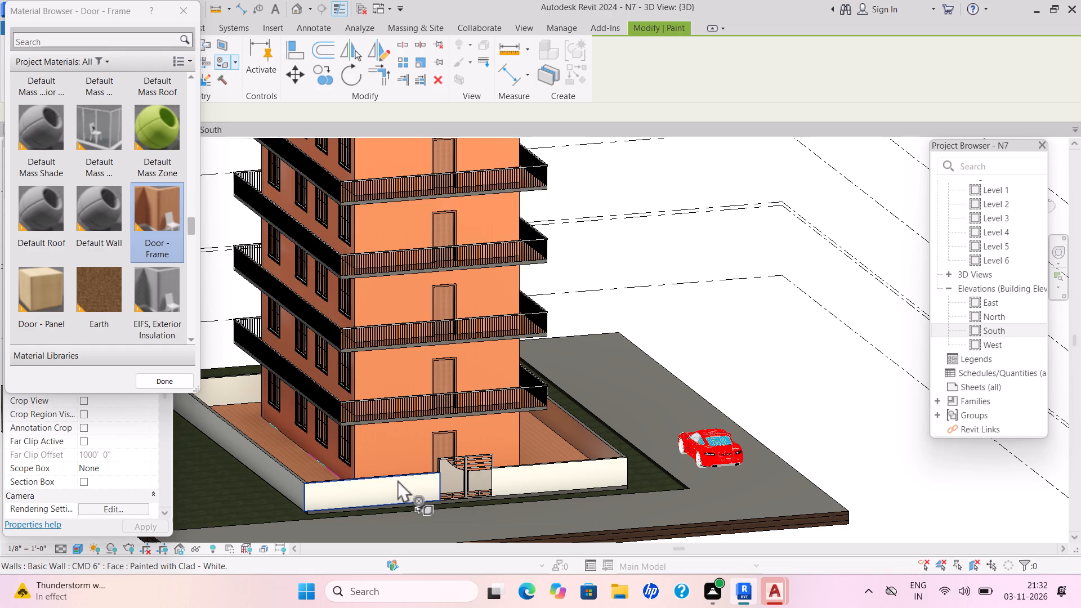
pyautogui.scroll(-1, 398, 479)
pyautogui.scroll(3, 398, 479)
pyautogui.scroll(-1, 398, 479)
pyautogui.scroll(1, 398, 479)
pyautogui.scroll(-1, 398, 479)
pyautogui.scroll(2, 398, 479)
pyautogui.scroll(-2, 398, 479)
pyautogui.scroll(1, 398, 479)
pyautogui.scroll(-1, 398, 479)
pyautogui.scroll(1, 398, 479)
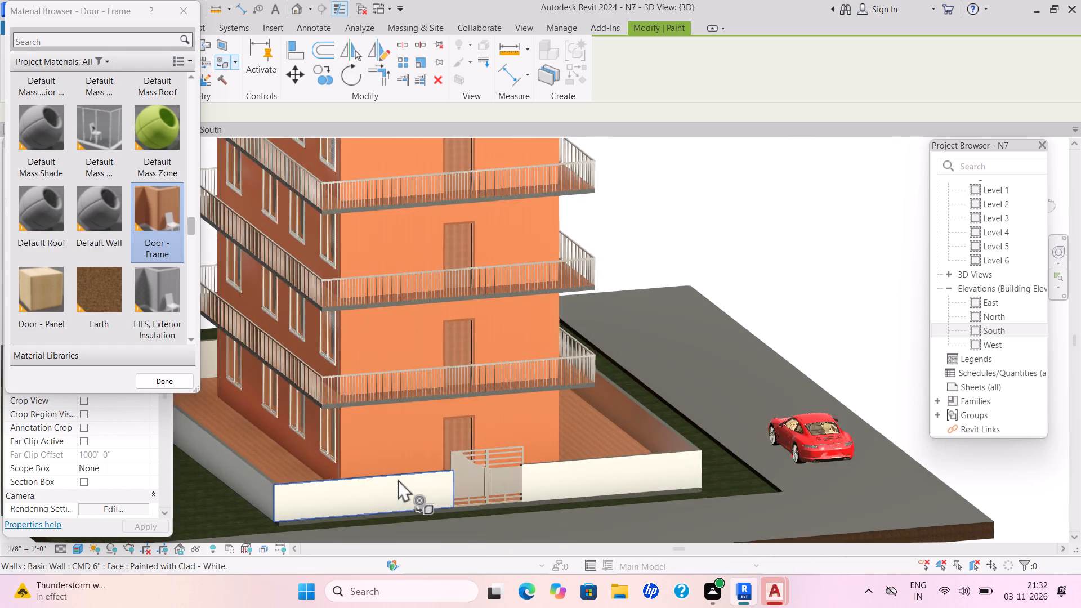
pyautogui.scroll(-1, 398, 479)
pyautogui.scroll(3, 398, 479)
pyautogui.scroll(-4, 398, 479)
pyautogui.scroll(5, 398, 479)
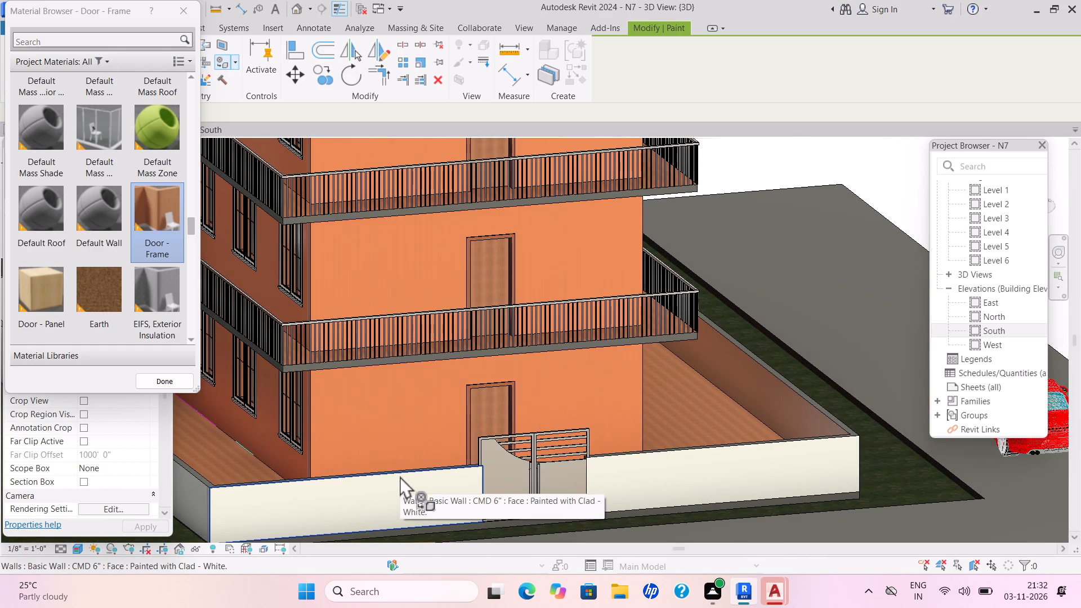
pyautogui.scroll(-1, 394, 478)
pyautogui.scroll(1, 393, 478)
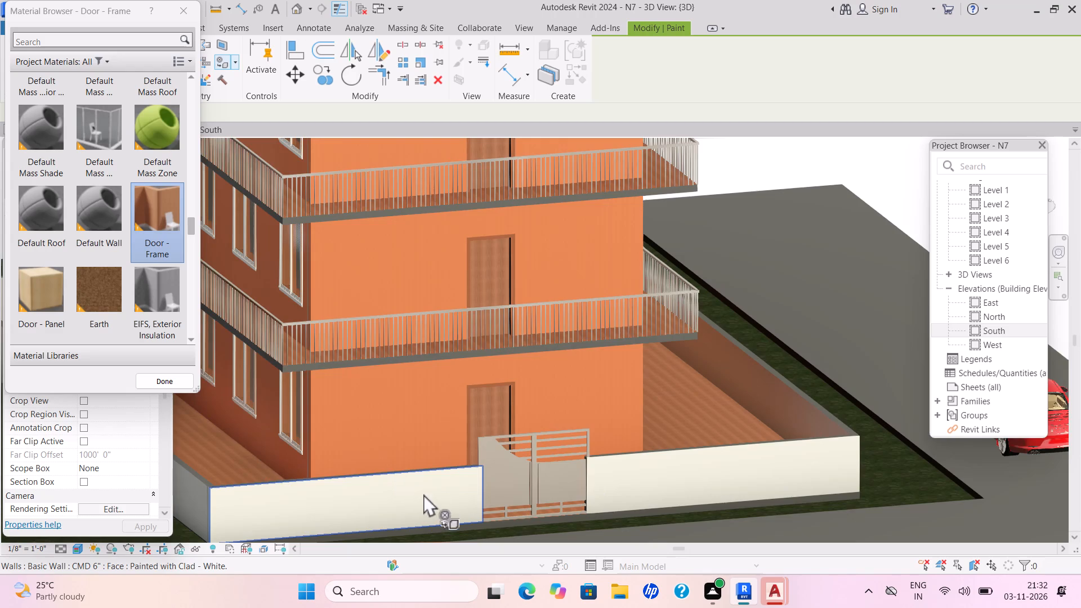
# Paint the floor slab's edge faces below the compound wall's window side and gate side with the Door - Frame material.
pyautogui.scroll(-3, 423, 495)
pyautogui.moveTo(435, 497); pyautogui.dragTo(508, 476, button='middle')
pyautogui.scroll(2, 508, 476)
pyautogui.keyDown('shift'); pyautogui.scroll(-2, 401, 495); pyautogui.keyUp('shift')
pyautogui.keyDown('shift'); pyautogui.moveTo(401, 495); pyautogui.dragTo(516, 468, button='middle'); pyautogui.keyUp('shift')
pyautogui.keyDown('shift'); pyautogui.scroll(1, 497, 473); pyautogui.keyUp('shift')
pyautogui.keyDown('shift'); pyautogui.scroll(-1, 499, 473); pyautogui.keyUp('shift')
pyautogui.keyDown('shift'); pyautogui.scroll(3, 504, 472); pyautogui.keyUp('shift')
pyautogui.scroll(1, 772, 429)
pyautogui.scroll(-1, 772, 429)
pyautogui.scroll(1, 772, 429)
pyautogui.scroll(-1, 772, 429)
pyautogui.scroll(1, 772, 429)
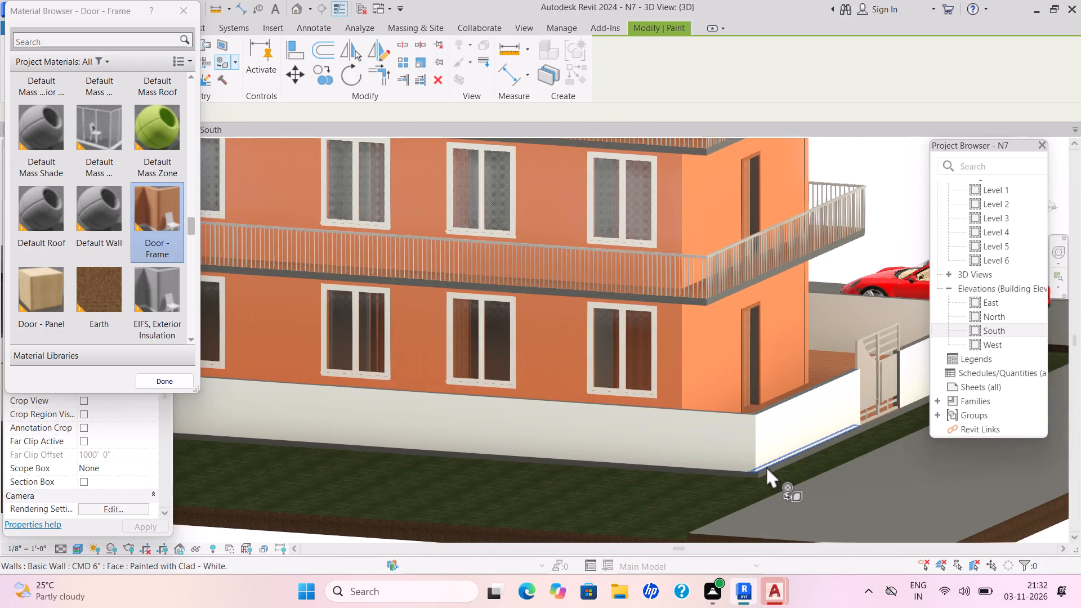
pyautogui.scroll(-1, 765, 467)
pyautogui.scroll(2, 764, 467)
pyautogui.scroll(-1, 764, 467)
pyautogui.scroll(1, 764, 467)
pyautogui.scroll(-1, 764, 467)
pyautogui.scroll(1, 764, 467)
pyautogui.scroll(-3, 775, 433)
pyautogui.scroll(4, 775, 431)
pyautogui.scroll(-1, 776, 418)
pyautogui.scroll(2, 775, 405)
pyautogui.scroll(-1, 773, 404)
pyautogui.scroll(2, 772, 403)
pyautogui.moveTo(770, 399); pyautogui.dragTo(767, 393, button='middle')
pyautogui.scroll(-4, 770, 399)
pyautogui.scroll(1, 779, 433)
pyautogui.scroll(-1, 778, 432)
pyautogui.scroll(1, 777, 430)
pyautogui.scroll(-1, 777, 428)
pyautogui.scroll(1, 777, 428)
pyautogui.scroll(-1, 777, 428)
pyautogui.scroll(1, 776, 427)
pyautogui.middleClick(776, 426)
pyautogui.scroll(-2, 776, 425)
pyautogui.moveTo(777, 439); pyautogui.dragTo(722, 453, button='middle')
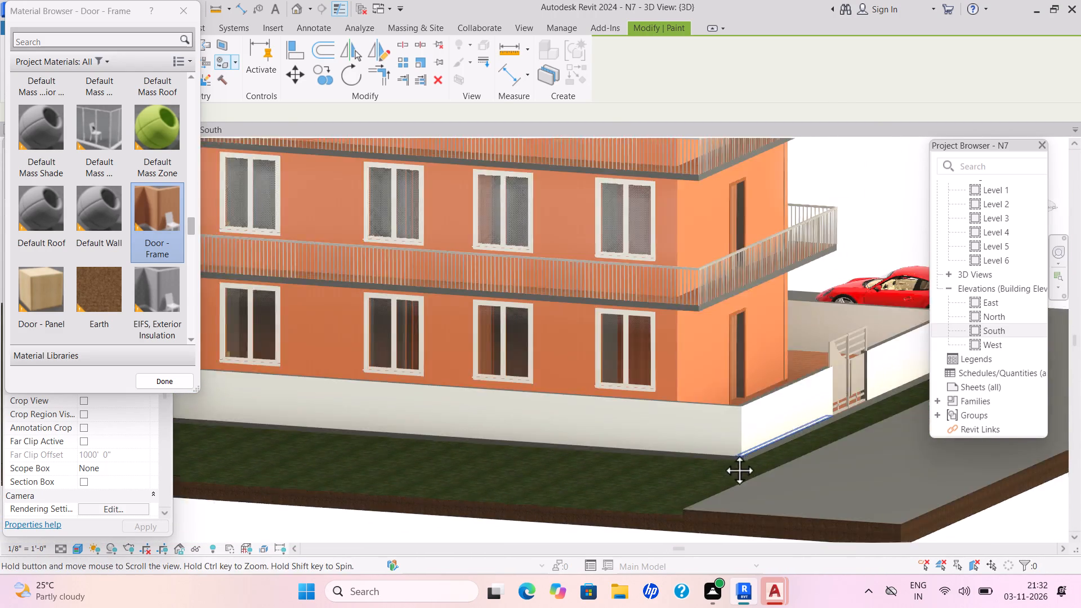
pyautogui.moveTo(722, 453); pyautogui.dragTo(720, 453, button='middle')
pyautogui.scroll(-2, 720, 453)
pyautogui.scroll(2, 717, 445)
pyautogui.scroll(-1, 717, 445)
pyautogui.scroll(4, 717, 445)
pyautogui.scroll(-1, 715, 441)
pyautogui.scroll(6, 715, 440)
pyautogui.scroll(-1, 715, 439)
pyautogui.scroll(2, 715, 438)
pyautogui.scroll(-1, 687, 489)
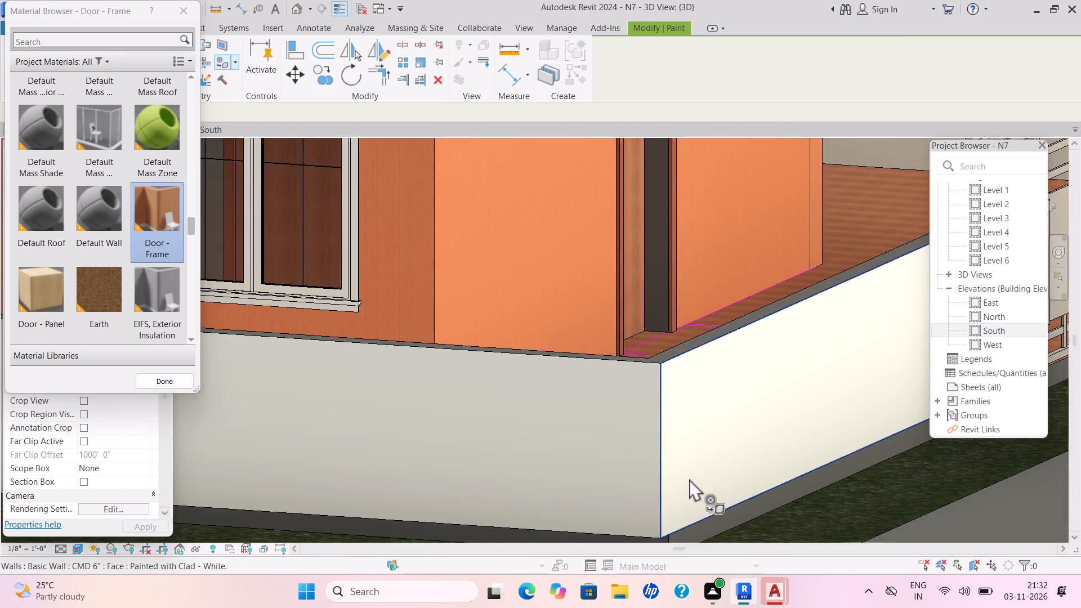
pyautogui.moveTo(695, 461); pyautogui.dragTo(754, 366, button='middle')
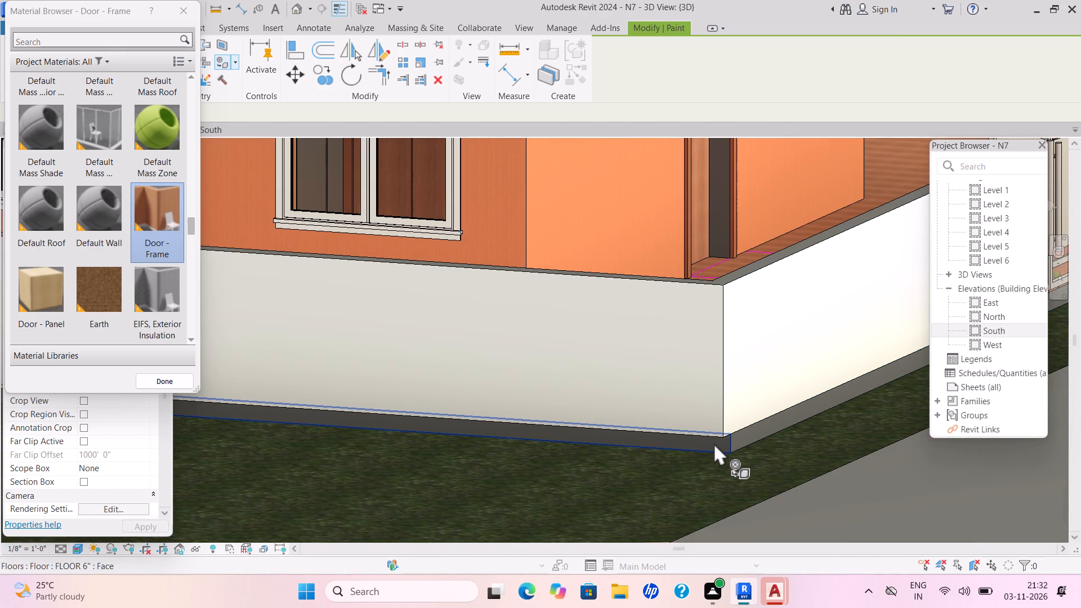
pyautogui.click(714, 443)
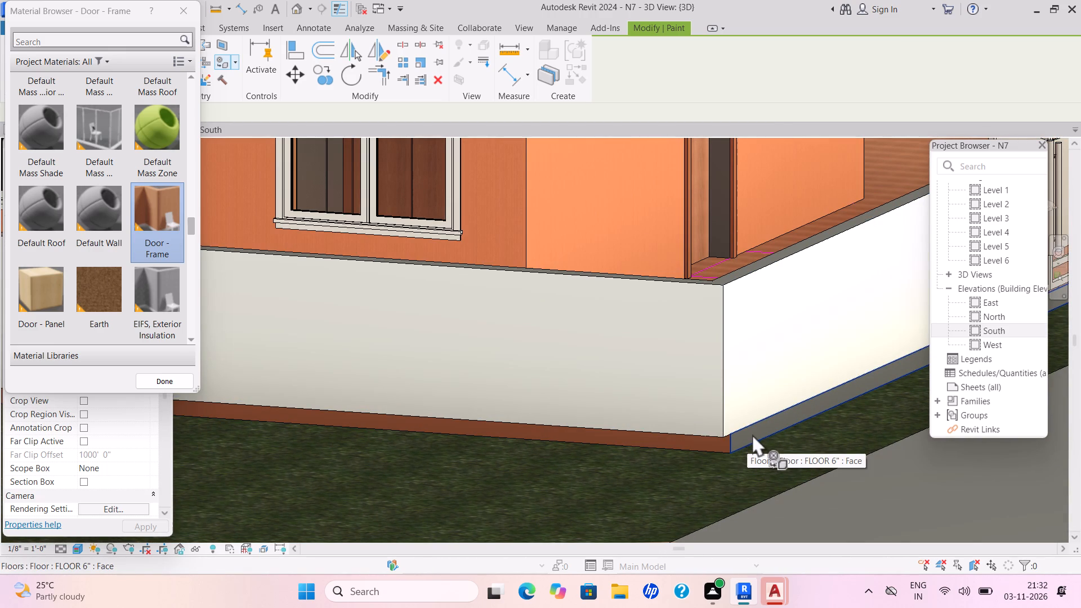
pyautogui.click(752, 434)
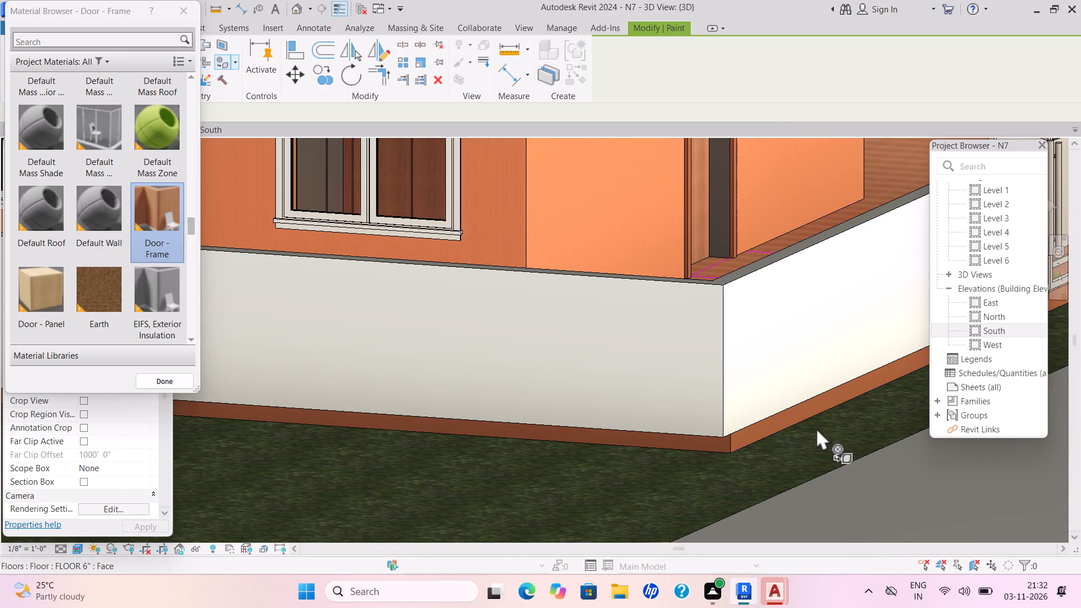
# Paint the floor slab's long edge face below the compound wall facing the car with Door - Frame.
pyautogui.keyDown('shift'); pyautogui.moveTo(817, 440); pyautogui.dragTo(737, 441, button='middle'); pyautogui.keyUp('shift')
pyautogui.keyDown('shift'); pyautogui.moveTo(792, 432); pyautogui.dragTo(705, 443, button='middle'); pyautogui.keyUp('shift')
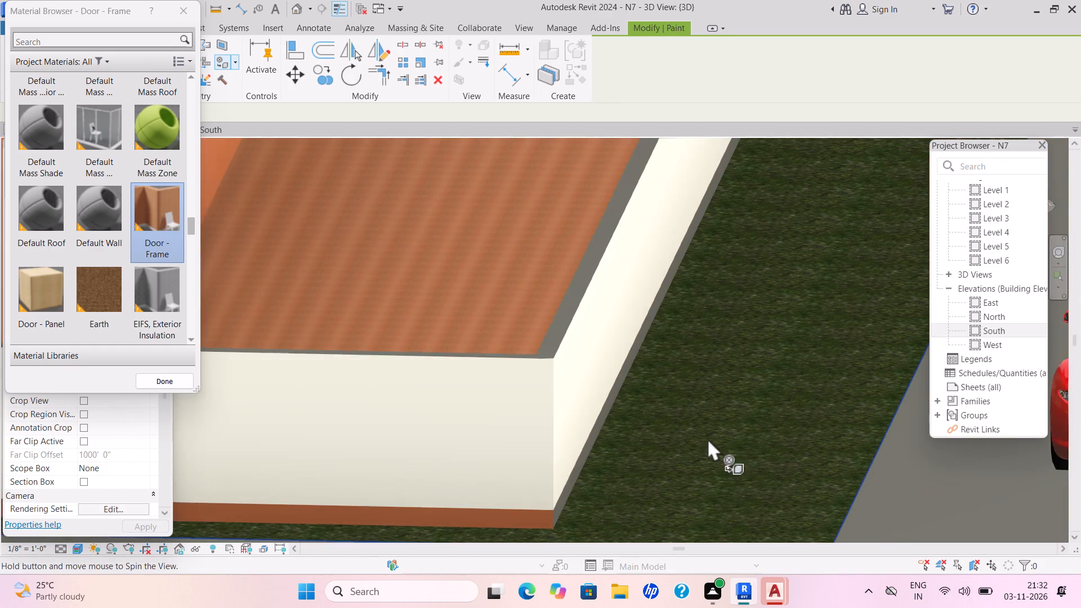
pyautogui.keyDown('shift'); pyautogui.moveTo(551, 488); pyautogui.dragTo(507, 476, button='middle'); pyautogui.keyUp('shift')
pyautogui.keyDown('shift'); pyautogui.scroll(2, 513, 481); pyautogui.keyUp('shift')
pyautogui.keyDown('shift'); pyautogui.scroll(-2, 509, 478); pyautogui.keyUp('shift')
pyautogui.moveTo(515, 463); pyautogui.dragTo(756, 454, button='middle')
pyautogui.scroll(1, 518, 463)
pyautogui.scroll(-1, 519, 463)
pyautogui.scroll(2, 605, 454)
pyautogui.scroll(-1, 618, 454)
pyautogui.scroll(1, 638, 454)
pyautogui.scroll(-1, 645, 454)
pyautogui.scroll(-1, 757, 453)
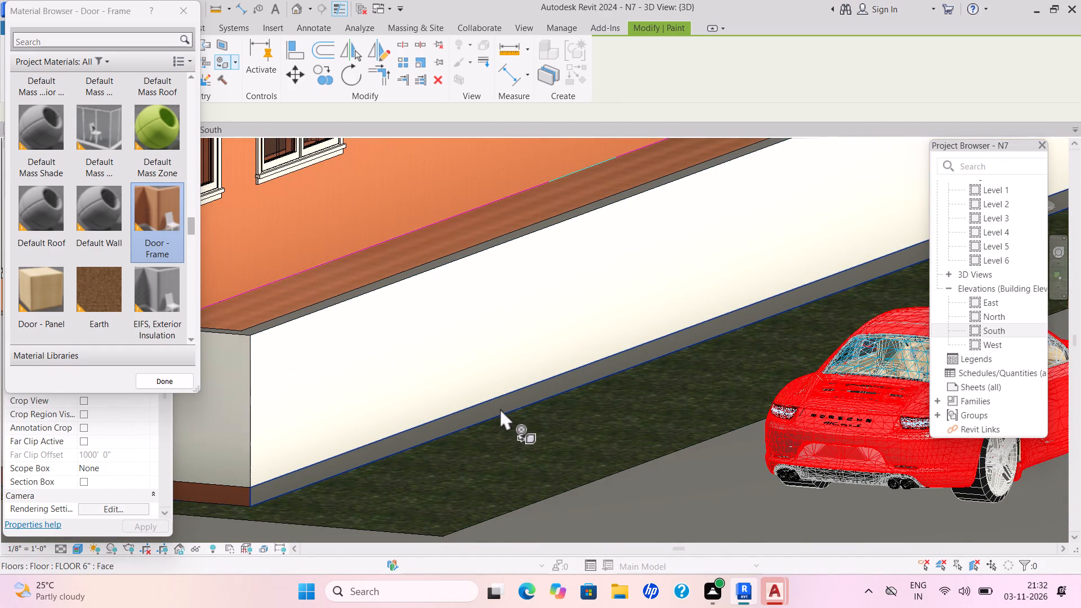
pyautogui.scroll(3, 501, 408)
pyautogui.scroll(-1, 506, 404)
pyautogui.scroll(3, 506, 404)
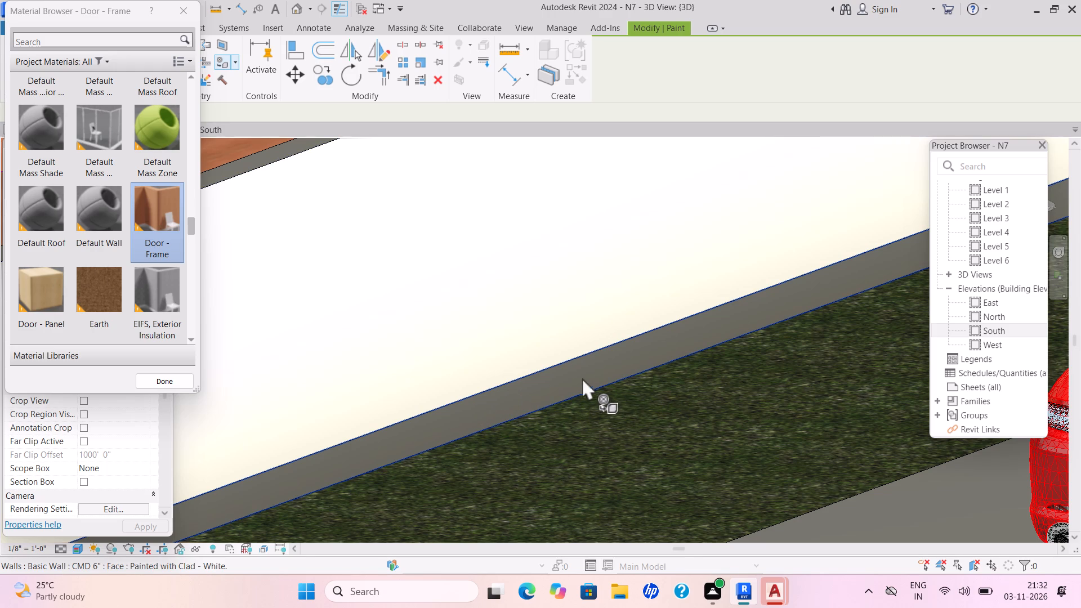
pyautogui.click(626, 352)
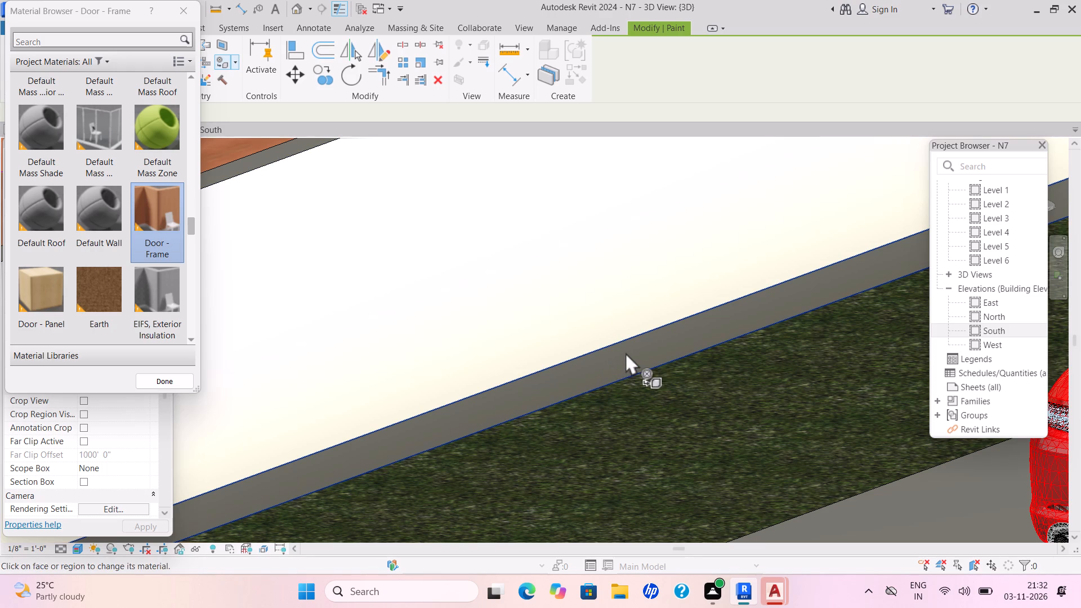
# Paint the top face of the long compound wall on the car side with Door - Frame.
pyautogui.scroll(-3, 663, 372)
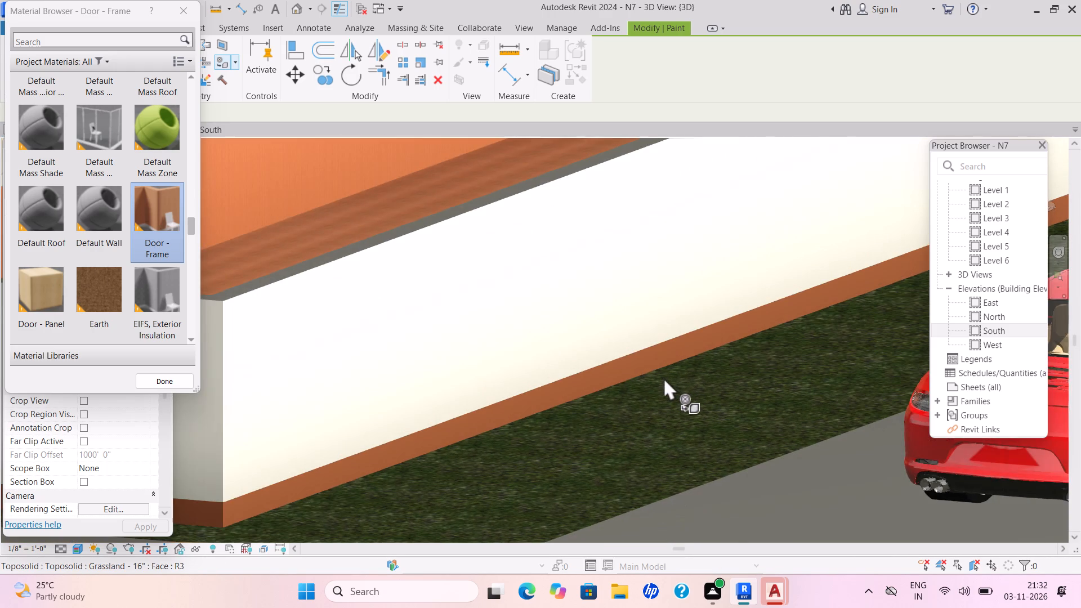
pyautogui.scroll(-2, 530, 394)
pyautogui.scroll(1, 548, 390)
pyautogui.scroll(-1, 553, 389)
pyautogui.moveTo(553, 389); pyautogui.dragTo(638, 392, button='middle')
pyautogui.scroll(1, 639, 397)
pyautogui.scroll(-1, 638, 397)
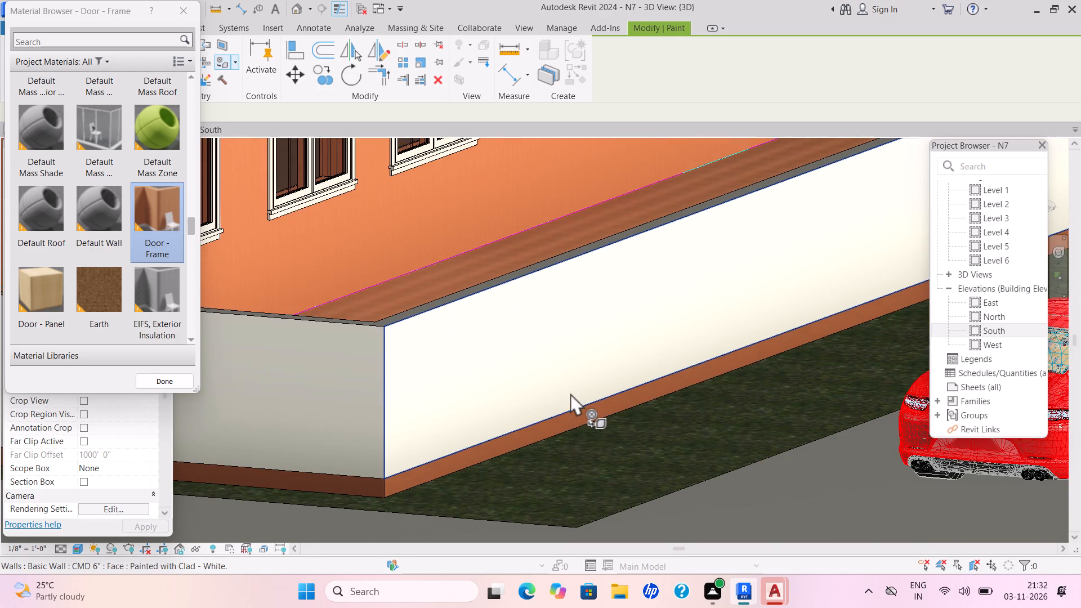
pyautogui.scroll(-1, 571, 393)
pyautogui.scroll(1, 571, 393)
pyautogui.scroll(-1, 571, 394)
pyautogui.keyDown('shift'); pyautogui.moveTo(573, 399); pyautogui.dragTo(618, 433, button='middle'); pyautogui.keyUp('shift')
pyautogui.keyDown('shift'); pyautogui.scroll(1, 605, 430); pyautogui.keyUp('shift')
pyautogui.keyDown('shift'); pyautogui.scroll(-1, 618, 433); pyautogui.keyUp('shift')
pyautogui.keyDown('shift'); pyautogui.scroll(4, 622, 431); pyautogui.keyUp('shift')
pyautogui.scroll(-1, 709, 403)
pyautogui.scroll(2, 709, 403)
pyautogui.moveTo(707, 408); pyautogui.dragTo(544, 449, button='middle')
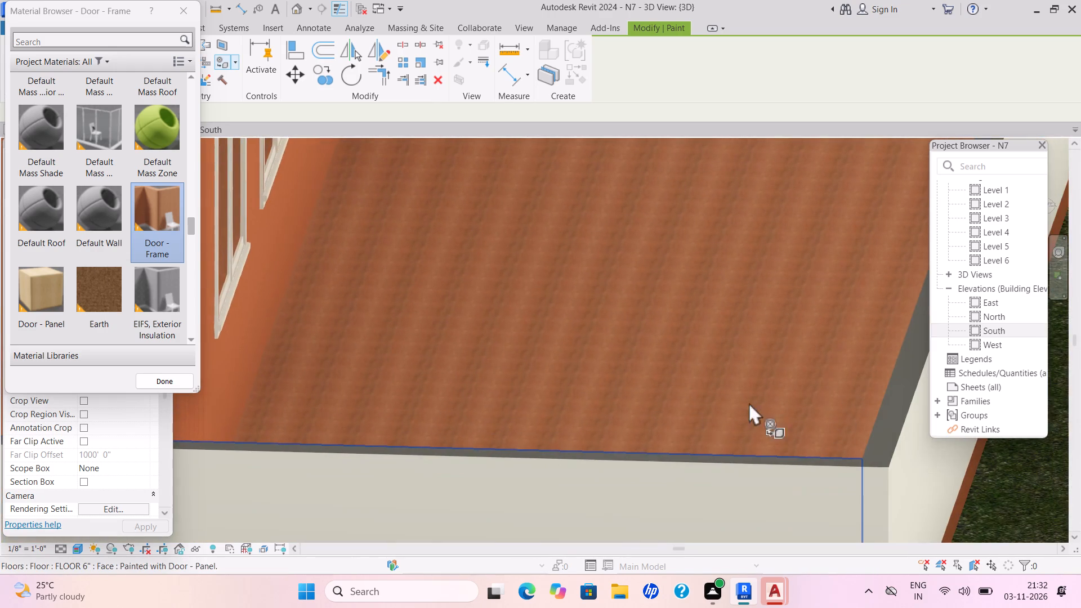
pyautogui.scroll(-2, 839, 397)
pyautogui.scroll(1, 839, 397)
pyautogui.scroll(-1, 839, 398)
pyautogui.moveTo(836, 400); pyautogui.dragTo(721, 406, button='middle')
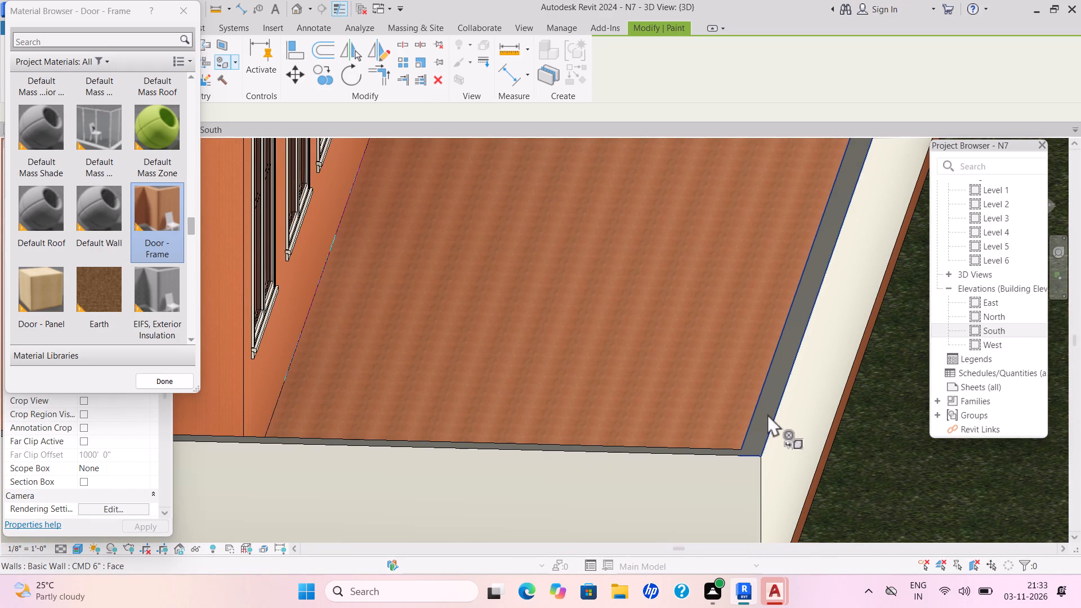
pyautogui.click(767, 415)
# Paint the top face of the gate-side compound wall that meets the car-side wall with Door - Frame.
pyautogui.keyDown('shift'); pyautogui.scroll(2, 724, 440); pyautogui.keyUp('shift')
pyautogui.keyDown('shift'); pyautogui.moveTo(723, 440); pyautogui.dragTo(714, 461, button='middle'); pyautogui.keyUp('shift')
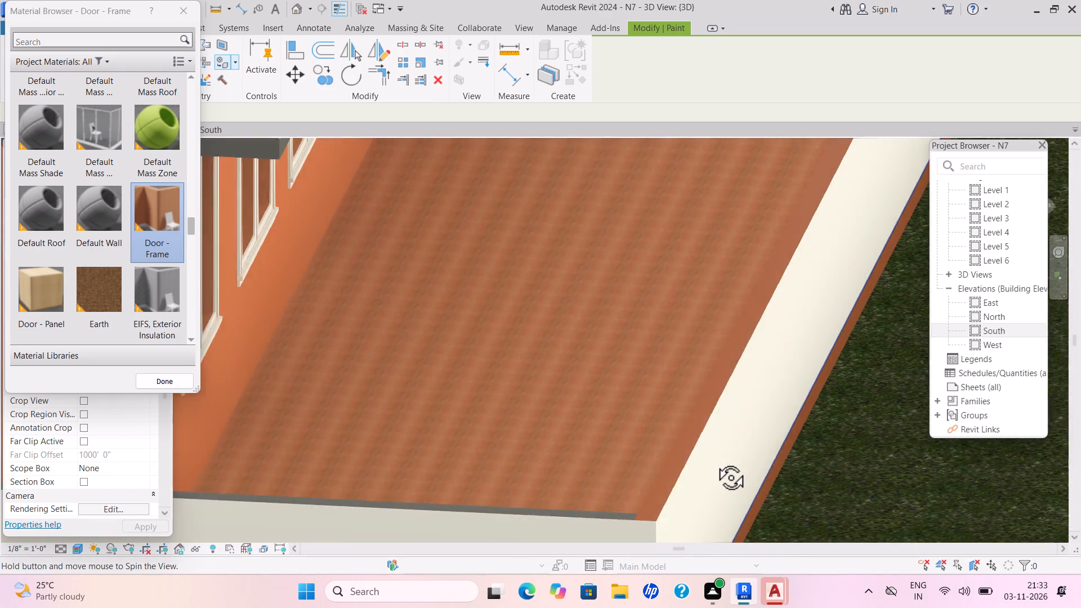
pyautogui.keyDown('shift'); pyautogui.moveTo(714, 461); pyautogui.dragTo(713, 463, button='middle'); pyautogui.keyUp('shift')
pyautogui.moveTo(698, 442); pyautogui.dragTo(816, 306, button='middle')
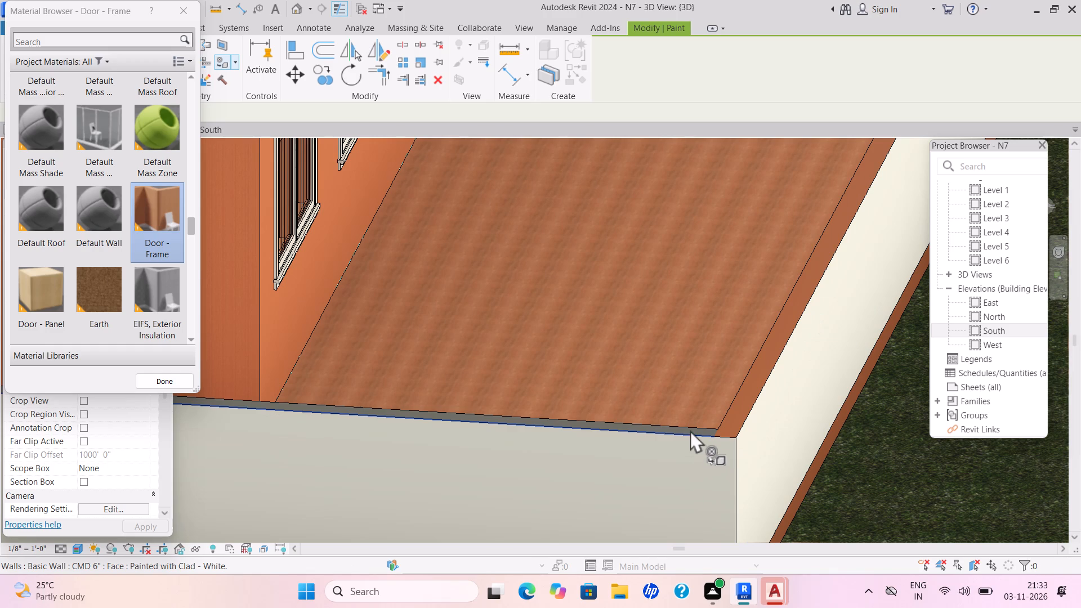
pyautogui.scroll(1, 693, 428)
pyautogui.scroll(-1, 693, 428)
pyautogui.scroll(1, 693, 428)
pyautogui.scroll(-1, 693, 428)
pyautogui.scroll(2, 693, 428)
pyautogui.scroll(-1, 693, 428)
pyautogui.scroll(3, 693, 428)
pyautogui.scroll(-1, 693, 428)
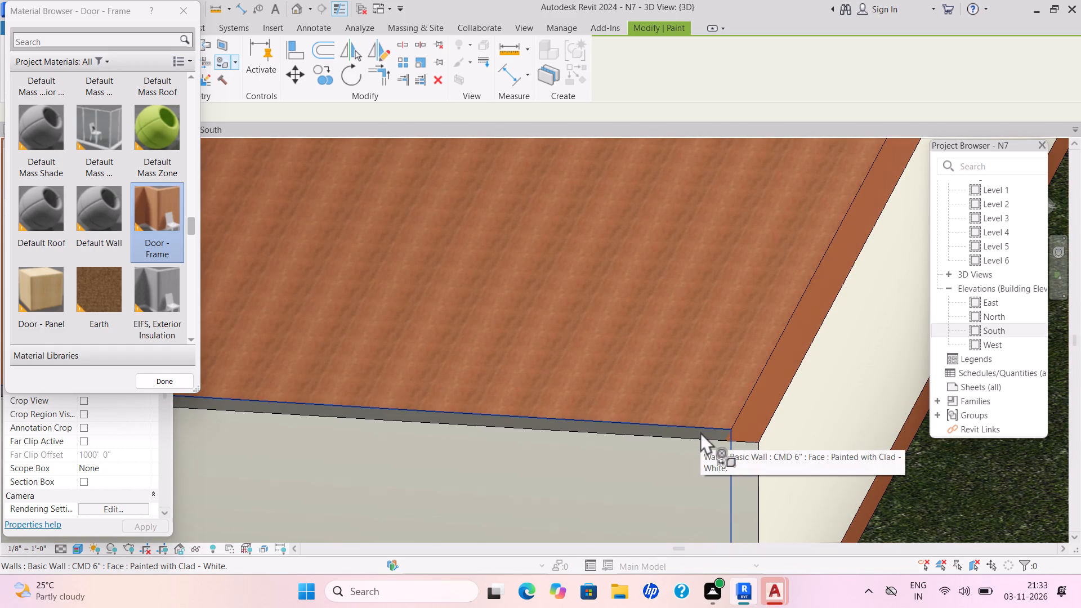
pyautogui.scroll(3, 718, 433)
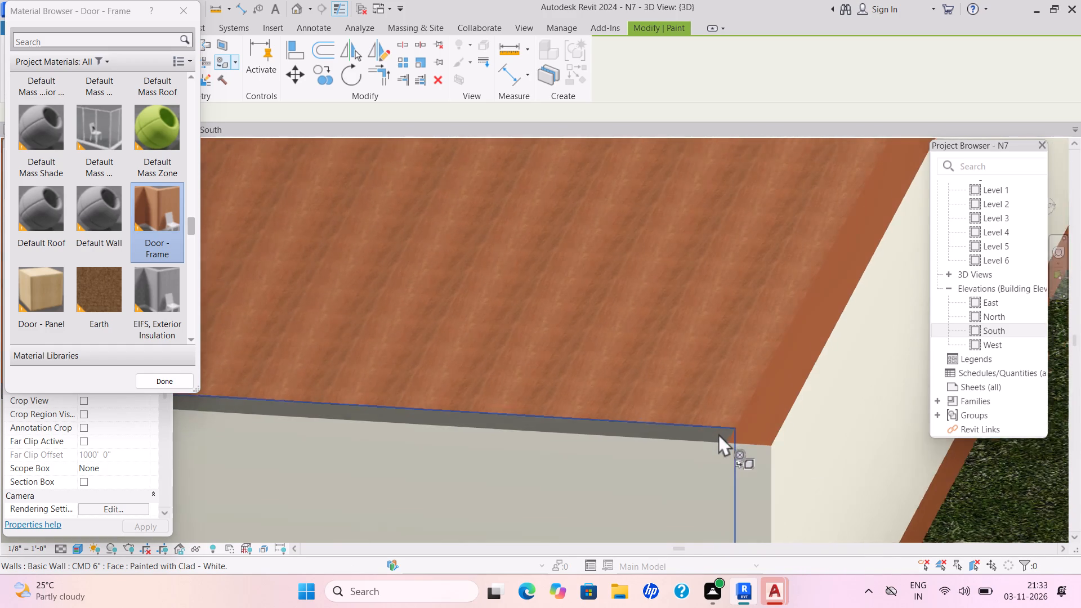
pyautogui.scroll(2, 718, 433)
pyautogui.scroll(-1, 718, 433)
pyautogui.scroll(1, 718, 433)
pyautogui.click(717, 436)
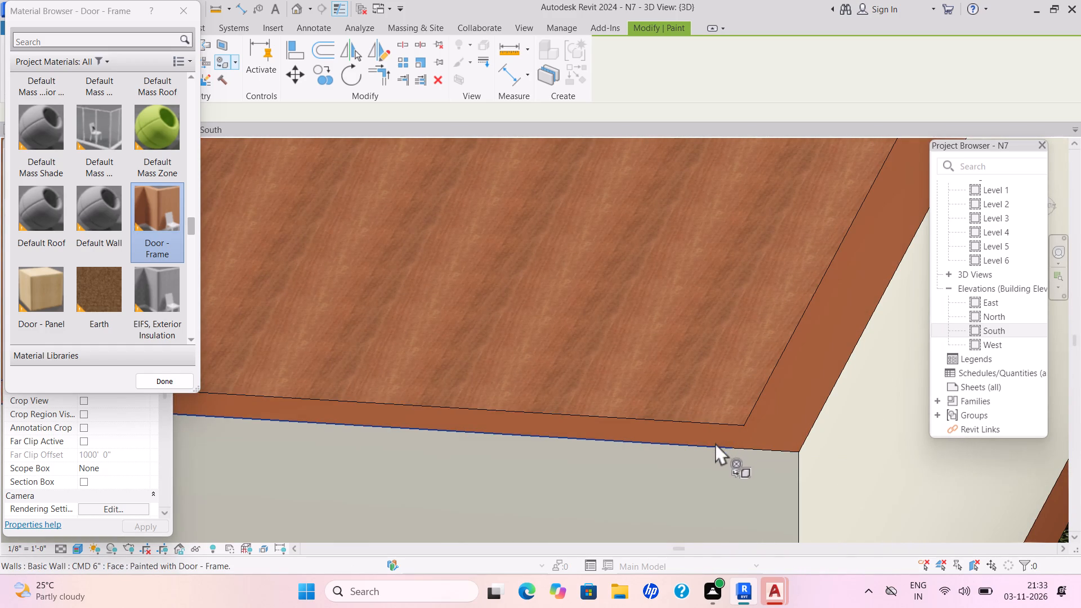
# Paint the top faces of the two compound walls that meet at the corner near the wood-clad house corner with Door - Frame.
pyautogui.keyDown('shift'); pyautogui.moveTo(713, 444); pyautogui.dragTo(776, 432, button='middle'); pyautogui.keyUp('shift')
pyautogui.keyDown('shift'); pyautogui.moveTo(770, 434); pyautogui.dragTo(805, 434, button='middle'); pyautogui.keyUp('shift')
pyautogui.keyDown('shift'); pyautogui.scroll(3, 771, 435); pyautogui.keyUp('shift')
pyautogui.keyDown('shift'); pyautogui.scroll(-1, 801, 436); pyautogui.keyUp('shift')
pyautogui.keyDown('shift'); pyautogui.scroll(1, 802, 436); pyautogui.keyUp('shift')
pyautogui.keyDown('shift'); pyautogui.scroll(-2, 802, 436); pyautogui.keyUp('shift')
pyautogui.keyDown('shift'); pyautogui.scroll(4, 803, 436); pyautogui.keyUp('shift')
pyautogui.scroll(-1, 805, 432)
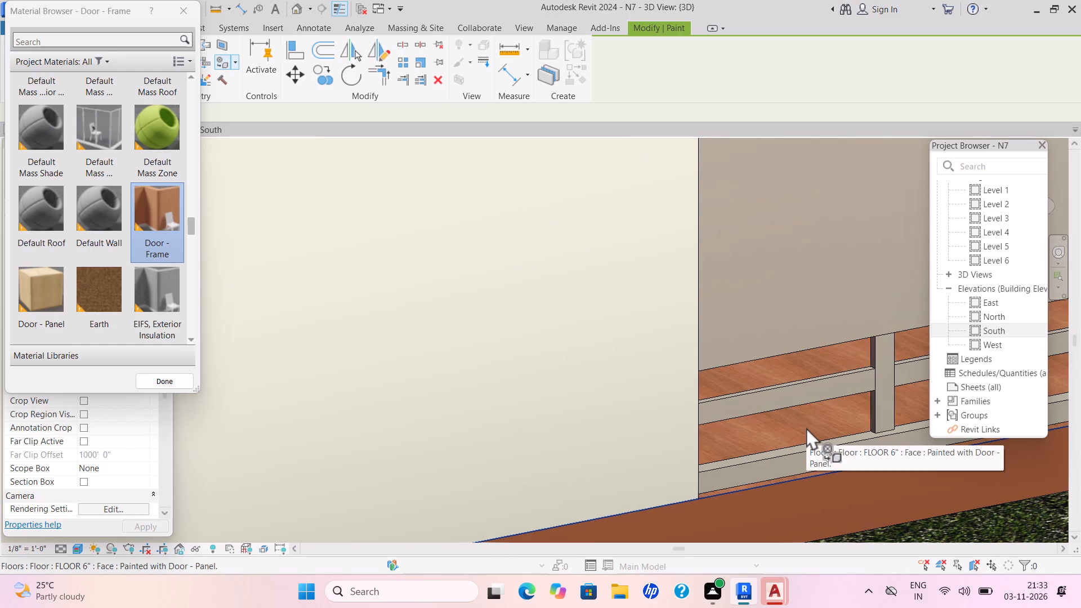
pyautogui.scroll(-1, 723, 449)
pyautogui.scroll(1, 723, 449)
pyautogui.scroll(-1, 723, 449)
pyautogui.scroll(1, 723, 449)
pyautogui.moveTo(724, 450); pyautogui.dragTo(740, 461, button='middle')
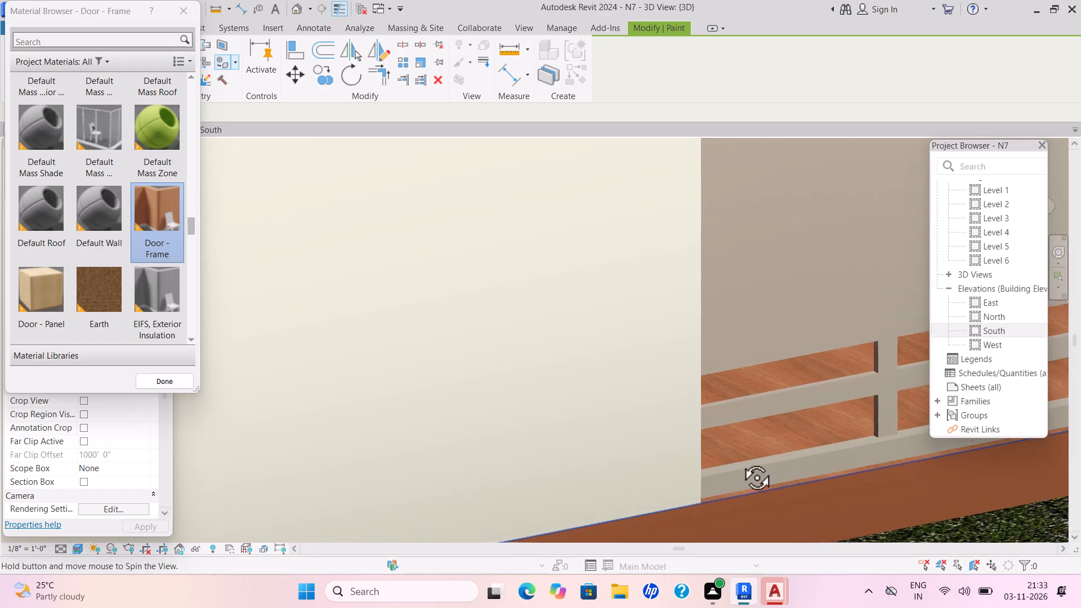
pyautogui.moveTo(740, 461); pyautogui.dragTo(755, 464, button='middle')
pyautogui.keyDown('shift'); pyautogui.moveTo(757, 451); pyautogui.dragTo(791, 471, button='middle'); pyautogui.keyUp('shift')
pyautogui.moveTo(774, 460); pyautogui.dragTo(722, 429, button='middle')
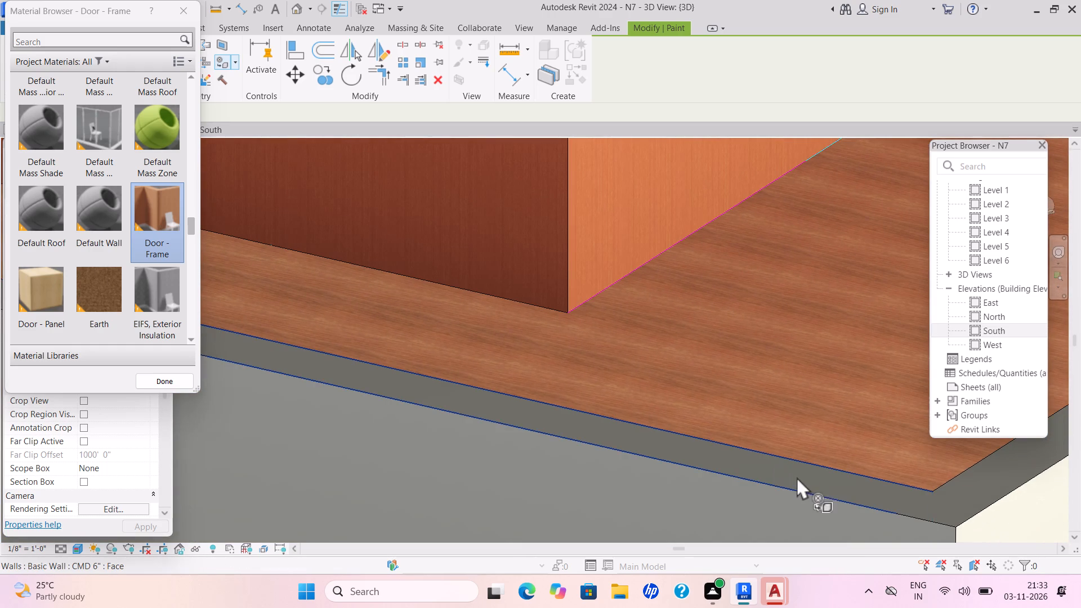
pyautogui.click(811, 481)
pyautogui.moveTo(875, 477); pyautogui.dragTo(711, 439, button='middle')
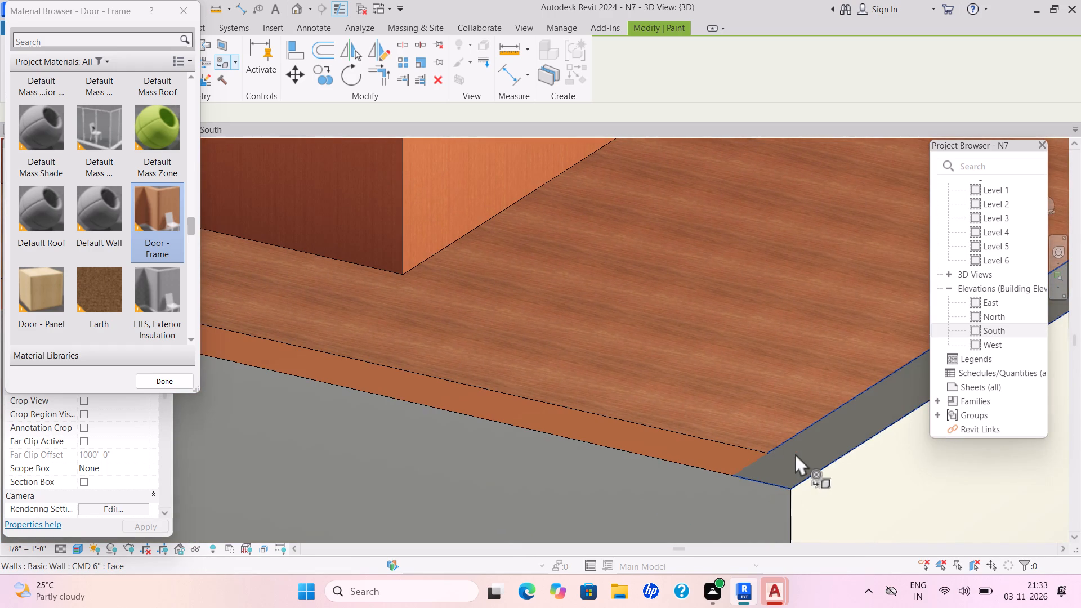
pyautogui.click(797, 455)
# Paint the remaining grey top face of the compound wall at the next corner, beside the grass, with Door - Frame.
pyautogui.keyDown('shift'); pyautogui.scroll(-1, 720, 479); pyautogui.keyUp('shift')
pyautogui.keyDown('shift'); pyautogui.moveTo(719, 480); pyautogui.dragTo(775, 481, button='middle'); pyautogui.keyUp('shift')
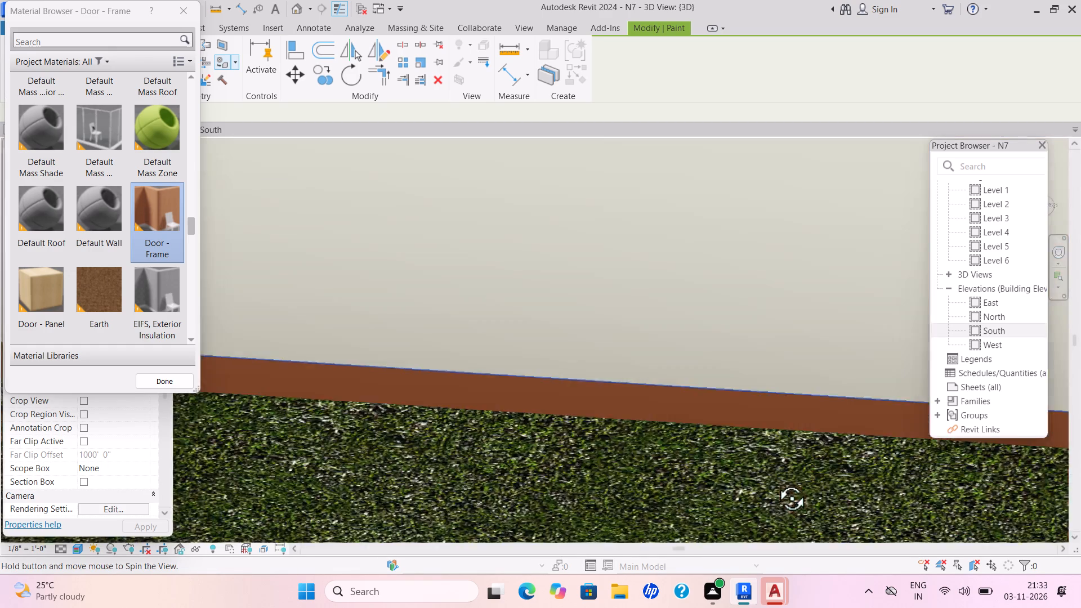
pyautogui.keyDown('shift'); pyautogui.moveTo(775, 481); pyautogui.dragTo(782, 480, button='middle'); pyautogui.keyUp('shift')
pyautogui.keyDown('shift'); pyautogui.moveTo(707, 477); pyautogui.dragTo(797, 482, button='middle'); pyautogui.keyUp('shift')
pyautogui.keyDown('shift'); pyautogui.scroll(-1, 767, 488); pyautogui.keyUp('shift')
pyautogui.keyDown('shift'); pyautogui.scroll(1, 769, 488); pyautogui.keyUp('shift')
pyautogui.keyDown('shift'); pyautogui.scroll(-2, 796, 488); pyautogui.keyUp('shift')
pyautogui.keyDown('shift'); pyautogui.scroll(1, 796, 488); pyautogui.keyUp('shift')
pyautogui.keyDown('shift'); pyautogui.scroll(-2, 796, 488); pyautogui.keyUp('shift')
pyautogui.keyDown('shift'); pyautogui.scroll(2, 796, 488); pyautogui.keyUp('shift')
pyautogui.keyDown('shift'); pyautogui.scroll(-1, 797, 485); pyautogui.keyUp('shift')
pyautogui.keyDown('shift'); pyautogui.scroll(2, 797, 484); pyautogui.keyUp('shift')
pyautogui.scroll(1, 741, 471)
pyautogui.scroll(-1, 741, 471)
pyautogui.scroll(3, 741, 472)
pyautogui.keyDown('shift'); pyautogui.moveTo(745, 477); pyautogui.dragTo(828, 489, button='middle'); pyautogui.keyUp('shift')
pyautogui.keyDown('shift'); pyautogui.scroll(-2, 758, 481); pyautogui.keyUp('shift')
pyautogui.keyDown('shift'); pyautogui.scroll(2, 828, 488); pyautogui.keyUp('shift')
pyautogui.keyDown('shift'); pyautogui.scroll(-1, 826, 482); pyautogui.keyUp('shift')
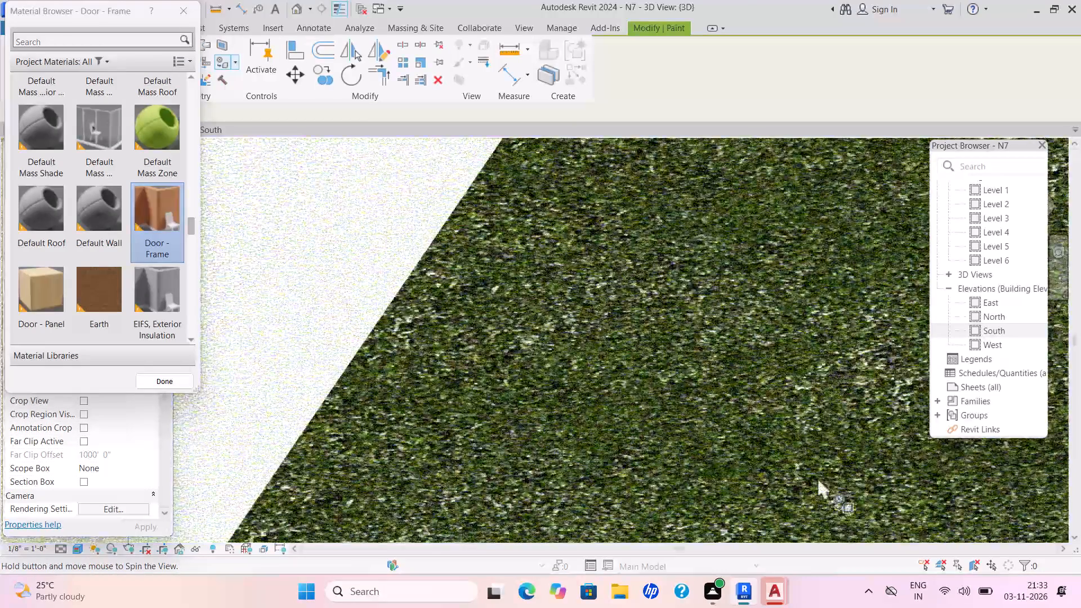
pyautogui.scroll(-3, 707, 455)
pyautogui.moveTo(720, 455); pyautogui.dragTo(828, 439, button='middle')
pyautogui.scroll(2, 748, 451)
pyautogui.scroll(-1, 760, 450)
pyautogui.scroll(1, 765, 448)
pyautogui.keyDown('shift'); pyautogui.moveTo(747, 440); pyautogui.dragTo(794, 449, button='middle'); pyautogui.keyUp('shift')
pyautogui.moveTo(781, 449); pyautogui.dragTo(772, 459, button='middle')
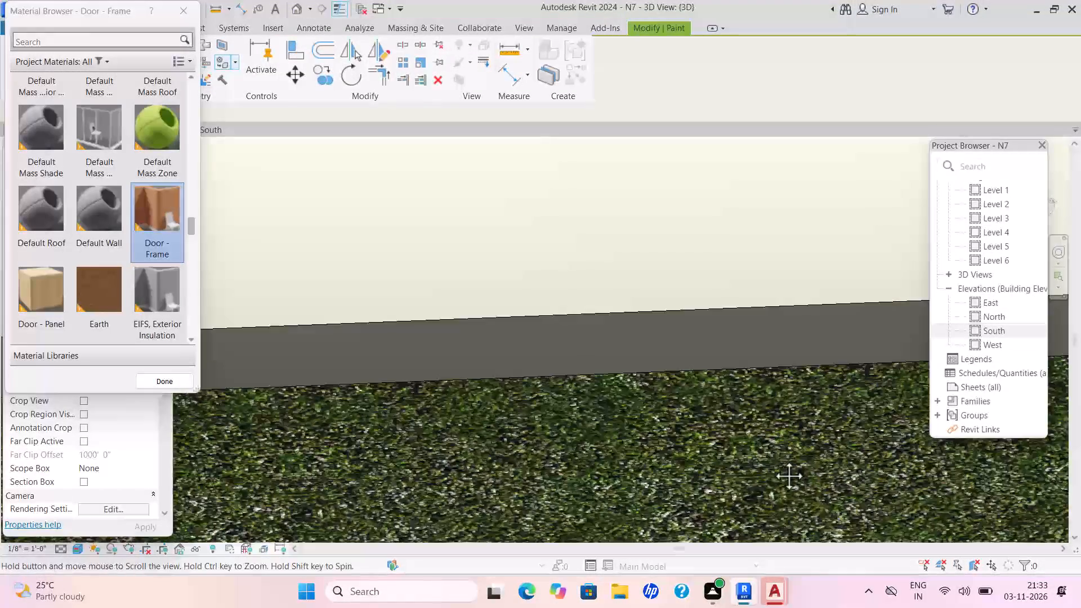
pyautogui.moveTo(772, 459); pyautogui.dragTo(742, 468, button='middle')
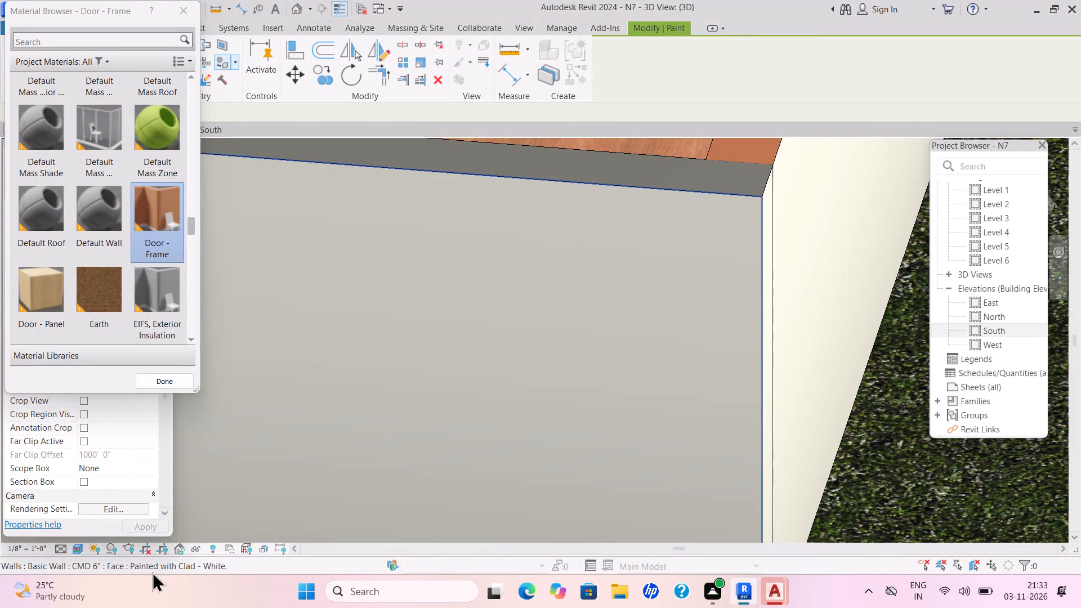
pyautogui.click(664, 172)
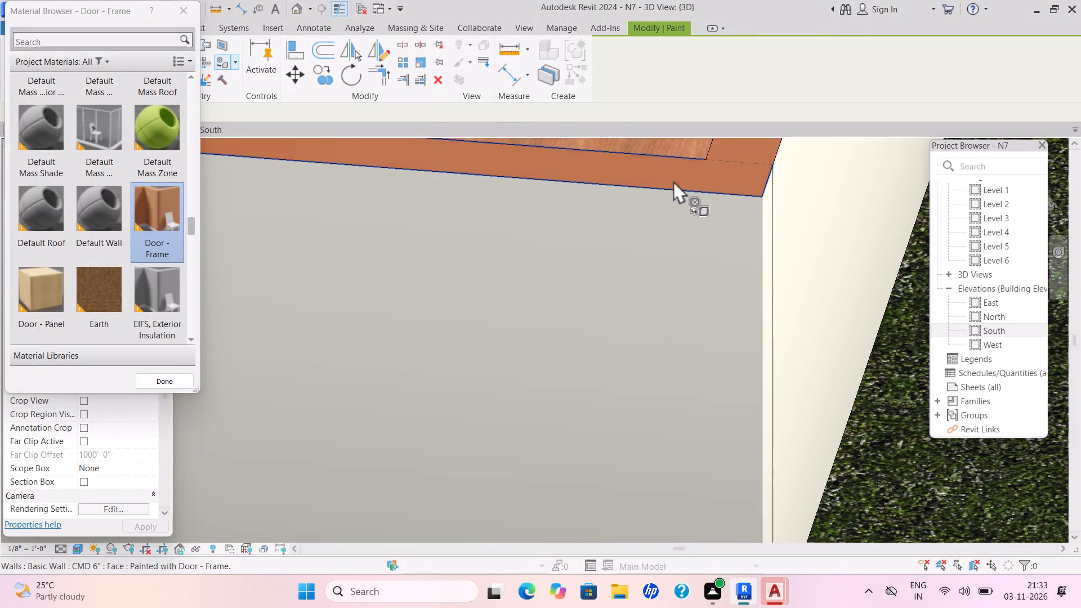
# Paint the unpainted grey floor edge face between the white compound wall and the grass with Door - Frame.
pyautogui.scroll(-1, 716, 272)
pyautogui.scroll(1, 716, 272)
pyautogui.scroll(-1, 717, 272)
pyautogui.moveTo(717, 272); pyautogui.dragTo(730, 228, button='middle')
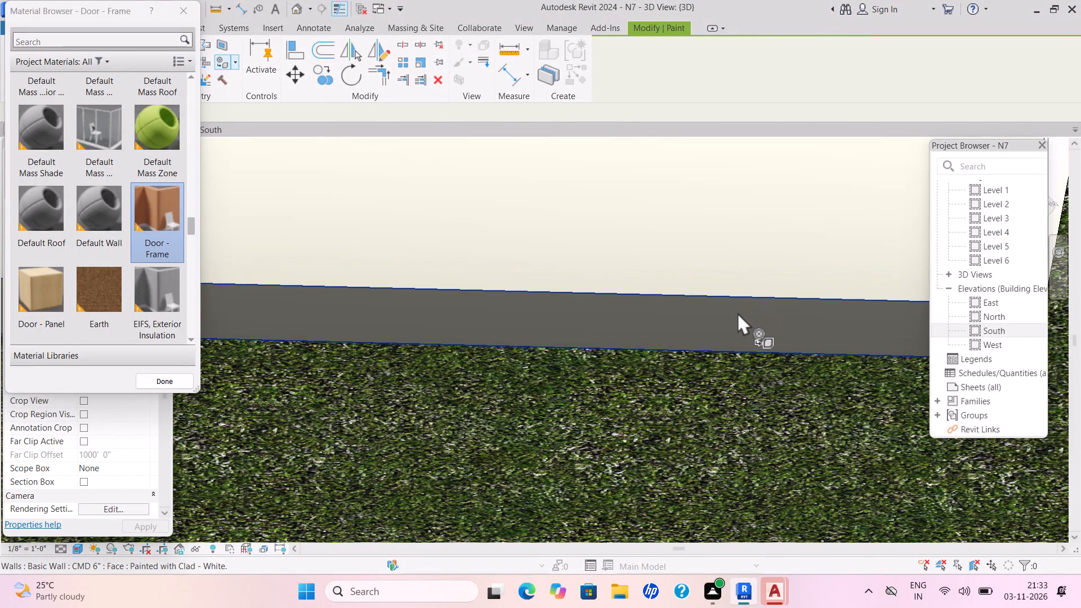
pyautogui.click(738, 312)
# Examine the painted floor edge and the white compound wall along the grass strip.
pyautogui.keyDown('shift'); pyautogui.moveTo(617, 351); pyautogui.dragTo(706, 375, button='middle'); pyautogui.keyUp('shift')
pyautogui.moveTo(618, 381); pyautogui.dragTo(752, 448, button='middle')
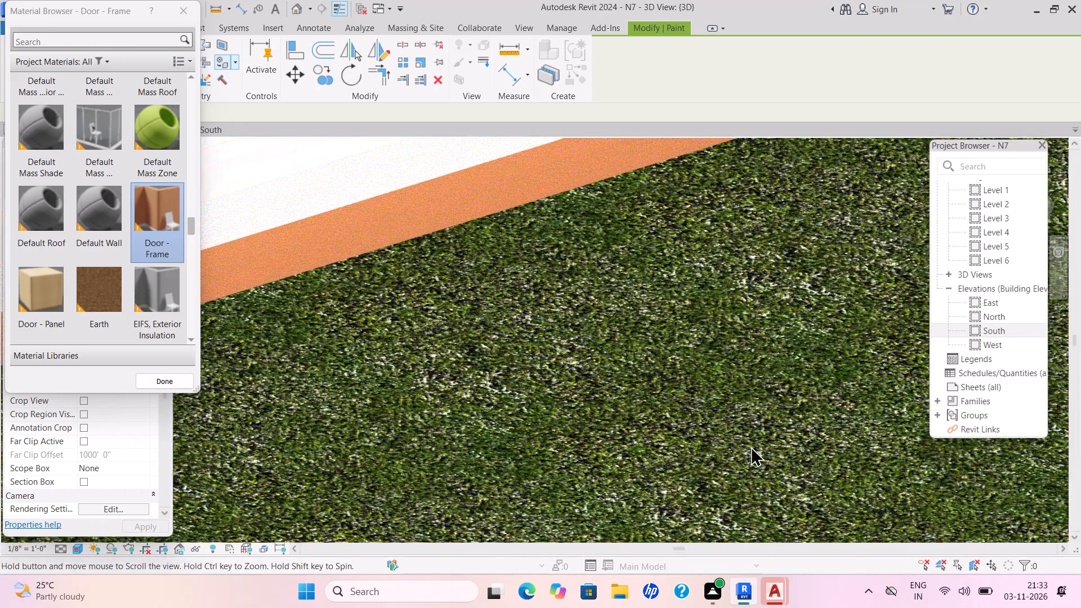
pyautogui.scroll(1, 702, 431)
pyautogui.keyDown('shift'); pyautogui.moveTo(705, 432); pyautogui.dragTo(790, 428, button='middle'); pyautogui.keyUp('shift')
pyautogui.scroll(-1, 682, 429)
pyautogui.keyDown('shift'); pyautogui.moveTo(697, 431); pyautogui.dragTo(823, 406, button='middle'); pyautogui.keyUp('shift')
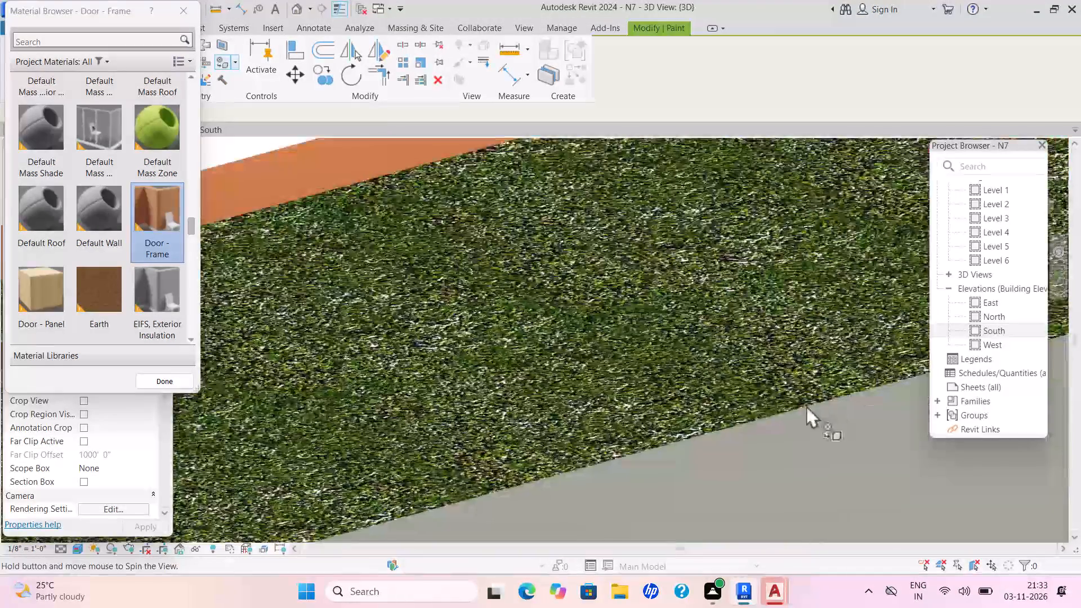
pyautogui.scroll(-1, 600, 422)
pyautogui.scroll(3, 603, 423)
pyautogui.moveTo(605, 424); pyautogui.dragTo(761, 437, button='middle')
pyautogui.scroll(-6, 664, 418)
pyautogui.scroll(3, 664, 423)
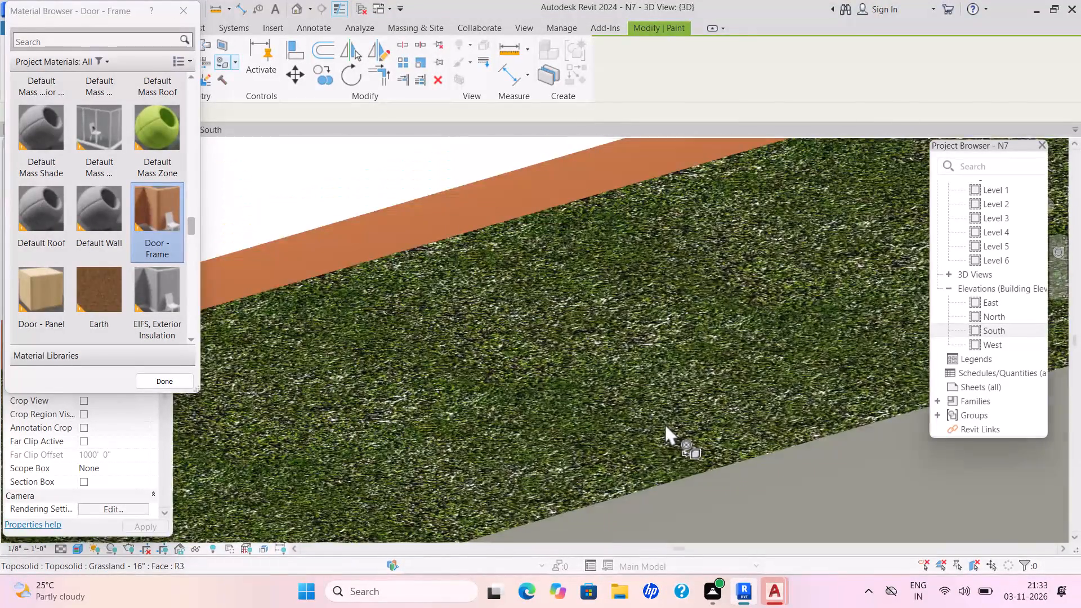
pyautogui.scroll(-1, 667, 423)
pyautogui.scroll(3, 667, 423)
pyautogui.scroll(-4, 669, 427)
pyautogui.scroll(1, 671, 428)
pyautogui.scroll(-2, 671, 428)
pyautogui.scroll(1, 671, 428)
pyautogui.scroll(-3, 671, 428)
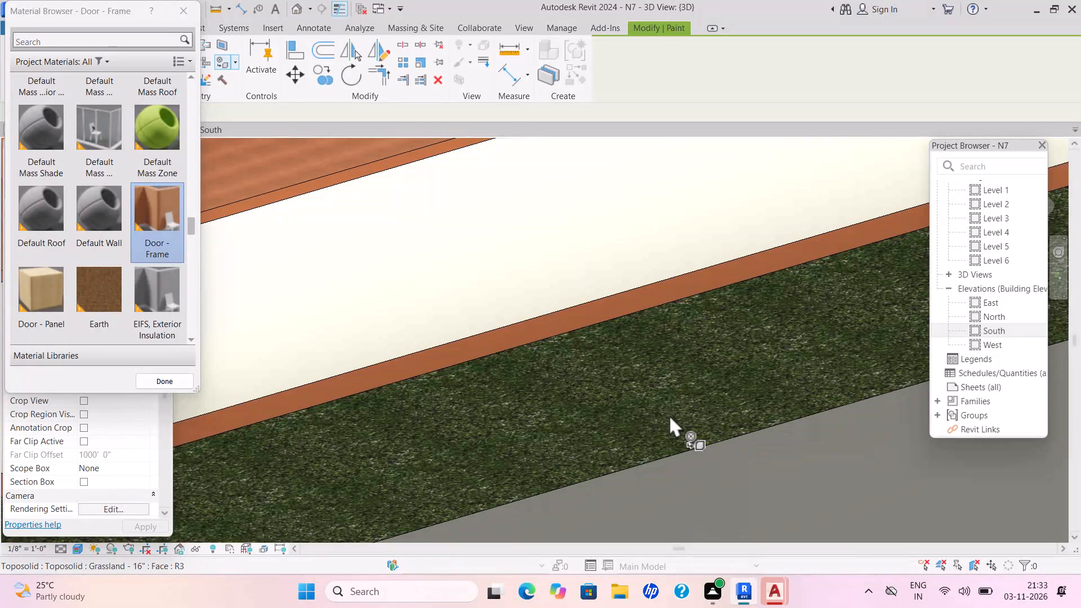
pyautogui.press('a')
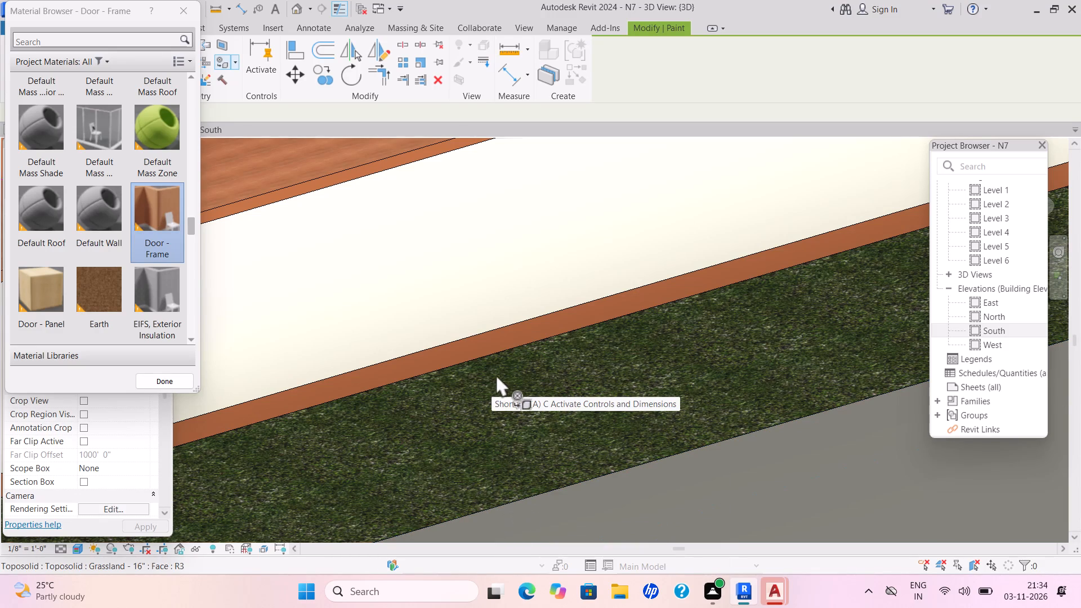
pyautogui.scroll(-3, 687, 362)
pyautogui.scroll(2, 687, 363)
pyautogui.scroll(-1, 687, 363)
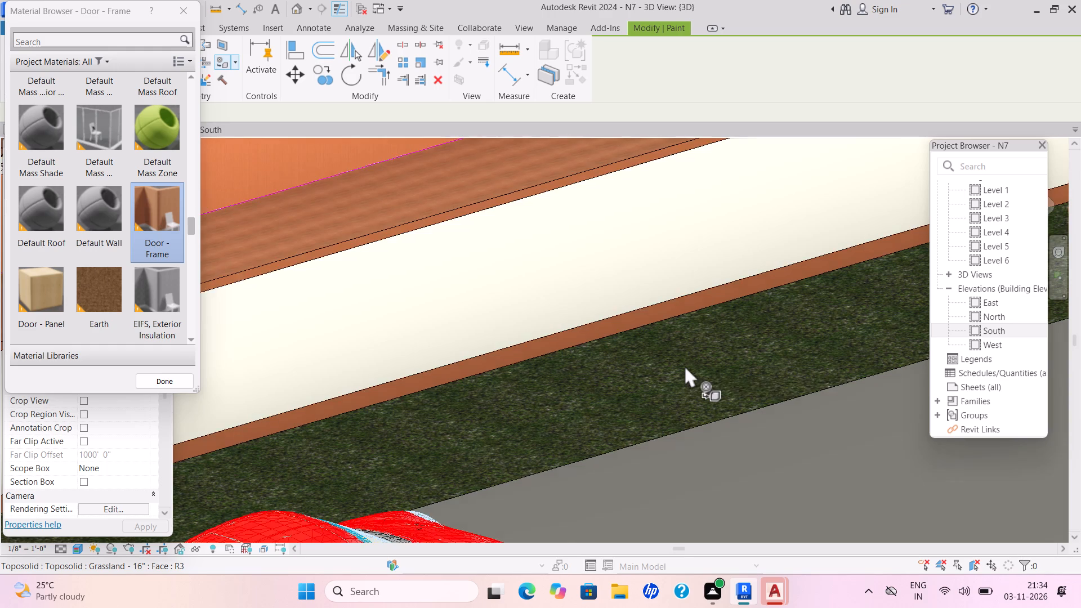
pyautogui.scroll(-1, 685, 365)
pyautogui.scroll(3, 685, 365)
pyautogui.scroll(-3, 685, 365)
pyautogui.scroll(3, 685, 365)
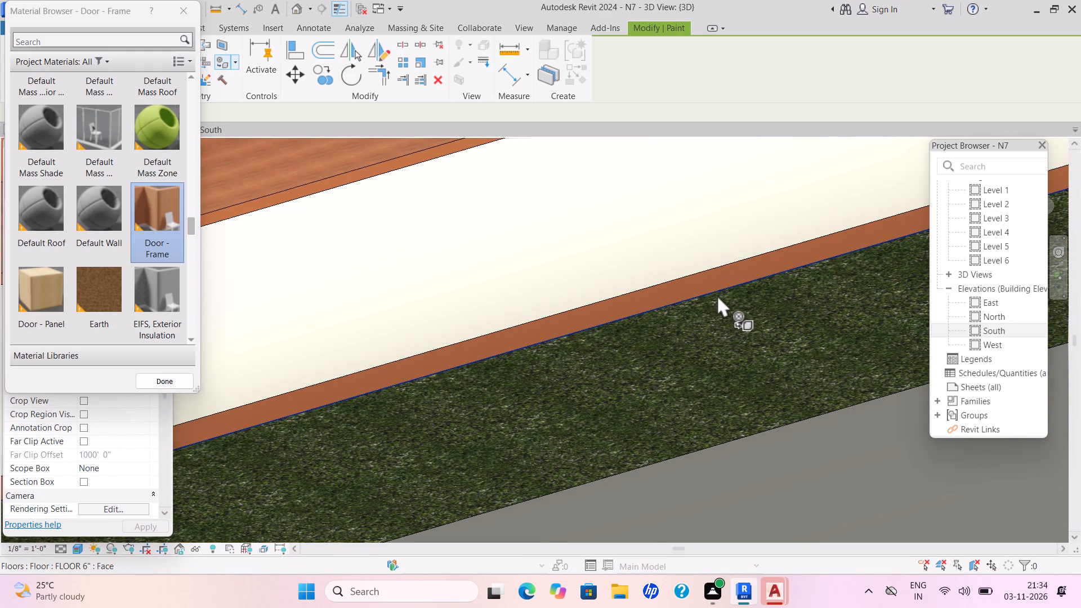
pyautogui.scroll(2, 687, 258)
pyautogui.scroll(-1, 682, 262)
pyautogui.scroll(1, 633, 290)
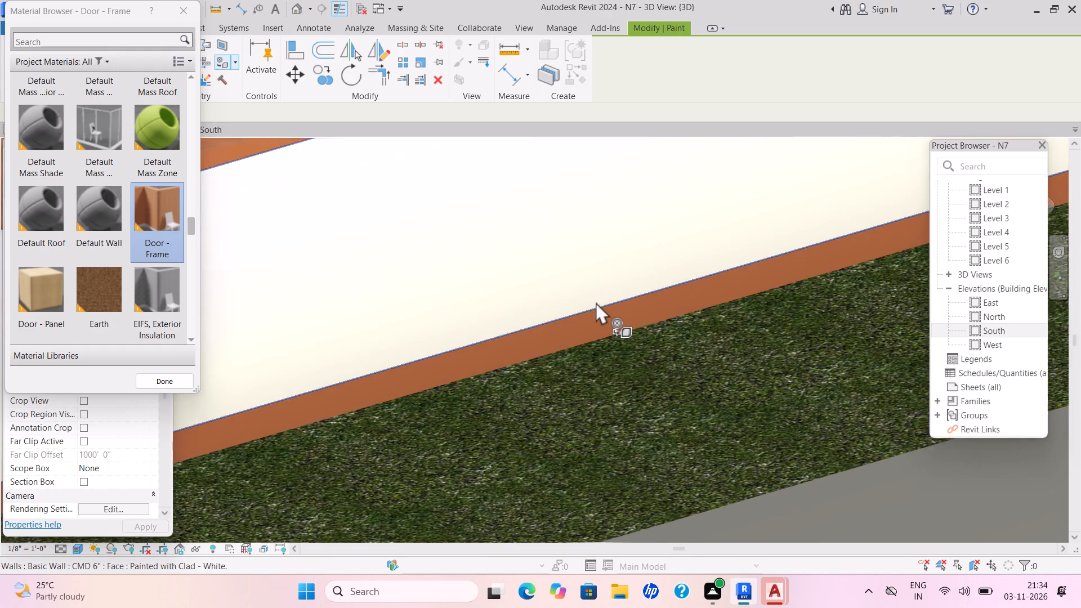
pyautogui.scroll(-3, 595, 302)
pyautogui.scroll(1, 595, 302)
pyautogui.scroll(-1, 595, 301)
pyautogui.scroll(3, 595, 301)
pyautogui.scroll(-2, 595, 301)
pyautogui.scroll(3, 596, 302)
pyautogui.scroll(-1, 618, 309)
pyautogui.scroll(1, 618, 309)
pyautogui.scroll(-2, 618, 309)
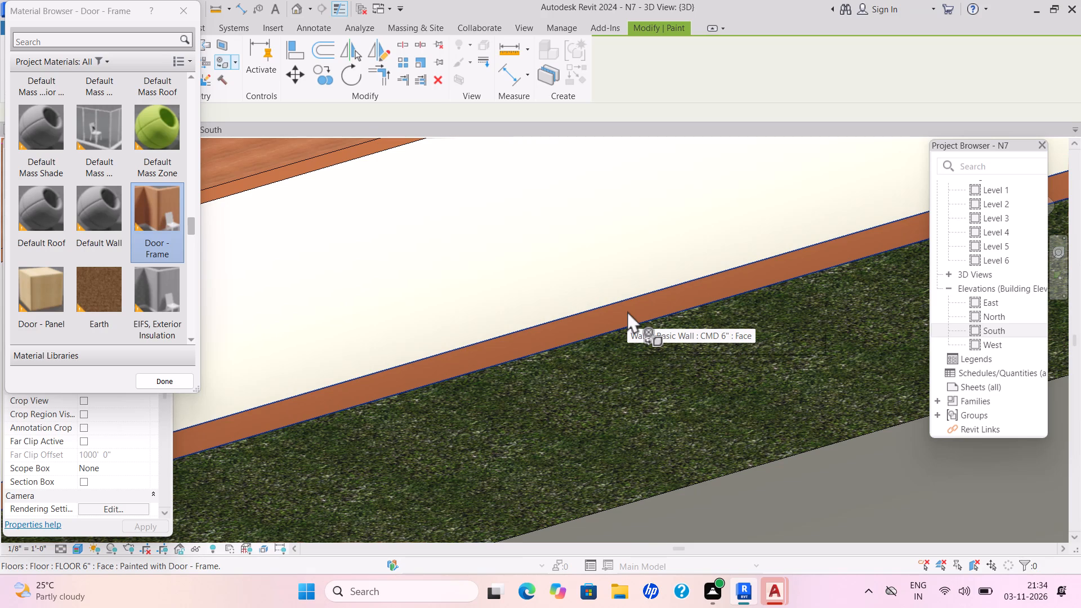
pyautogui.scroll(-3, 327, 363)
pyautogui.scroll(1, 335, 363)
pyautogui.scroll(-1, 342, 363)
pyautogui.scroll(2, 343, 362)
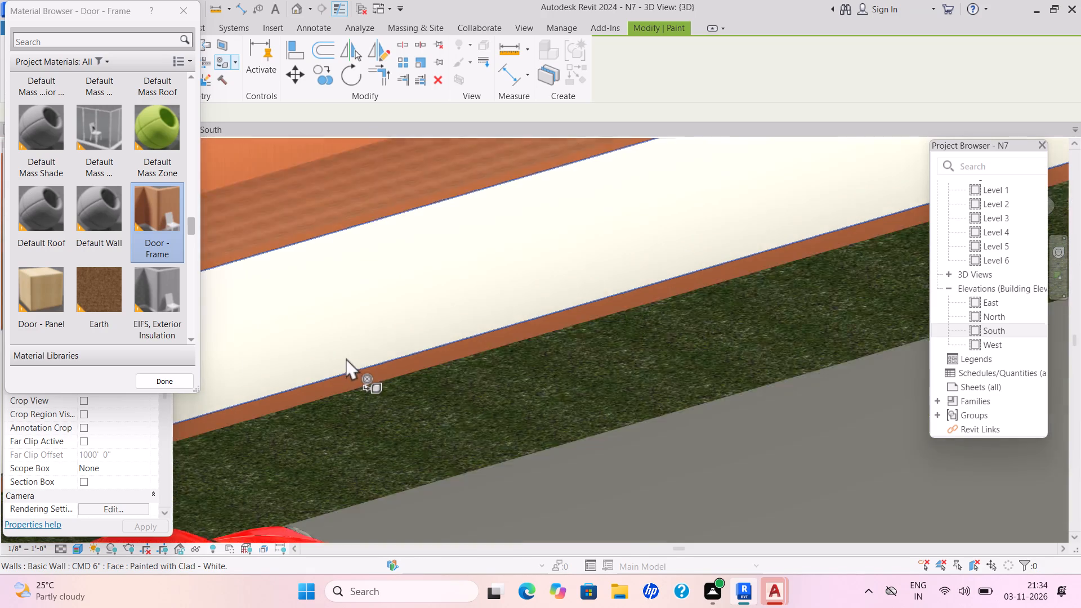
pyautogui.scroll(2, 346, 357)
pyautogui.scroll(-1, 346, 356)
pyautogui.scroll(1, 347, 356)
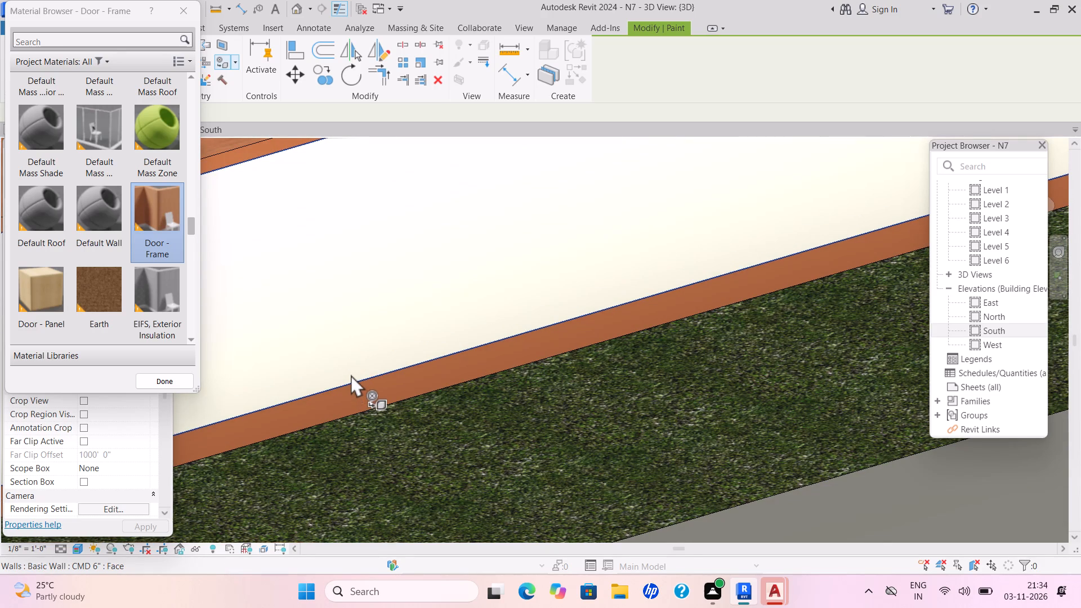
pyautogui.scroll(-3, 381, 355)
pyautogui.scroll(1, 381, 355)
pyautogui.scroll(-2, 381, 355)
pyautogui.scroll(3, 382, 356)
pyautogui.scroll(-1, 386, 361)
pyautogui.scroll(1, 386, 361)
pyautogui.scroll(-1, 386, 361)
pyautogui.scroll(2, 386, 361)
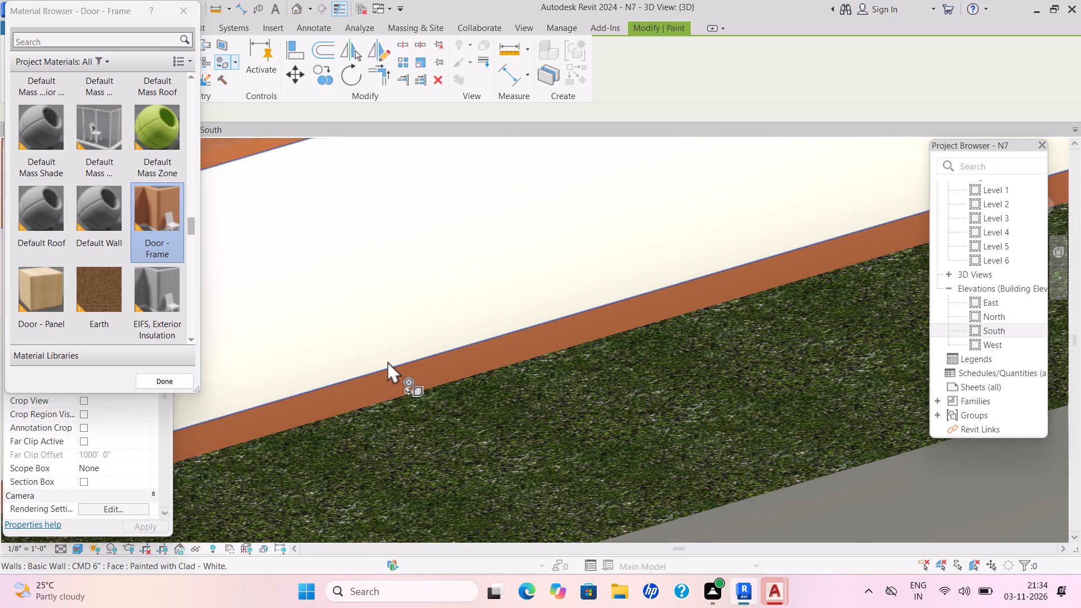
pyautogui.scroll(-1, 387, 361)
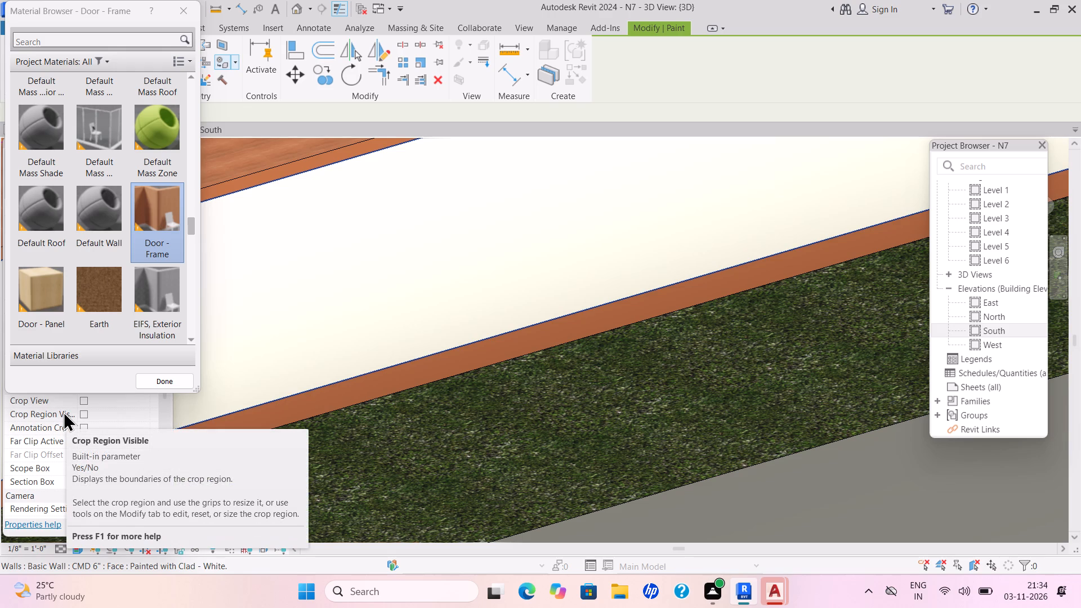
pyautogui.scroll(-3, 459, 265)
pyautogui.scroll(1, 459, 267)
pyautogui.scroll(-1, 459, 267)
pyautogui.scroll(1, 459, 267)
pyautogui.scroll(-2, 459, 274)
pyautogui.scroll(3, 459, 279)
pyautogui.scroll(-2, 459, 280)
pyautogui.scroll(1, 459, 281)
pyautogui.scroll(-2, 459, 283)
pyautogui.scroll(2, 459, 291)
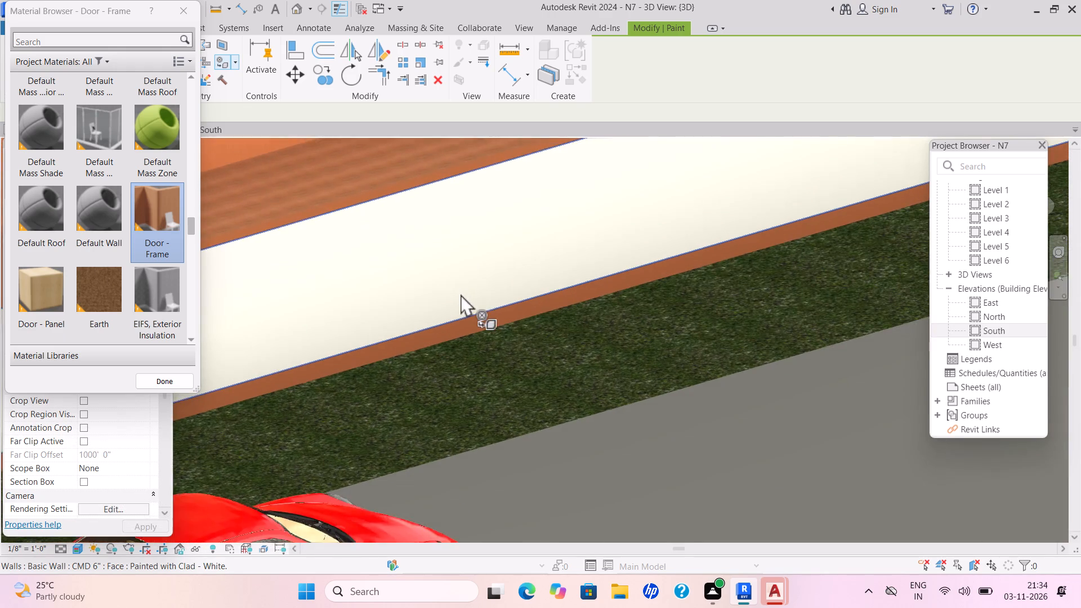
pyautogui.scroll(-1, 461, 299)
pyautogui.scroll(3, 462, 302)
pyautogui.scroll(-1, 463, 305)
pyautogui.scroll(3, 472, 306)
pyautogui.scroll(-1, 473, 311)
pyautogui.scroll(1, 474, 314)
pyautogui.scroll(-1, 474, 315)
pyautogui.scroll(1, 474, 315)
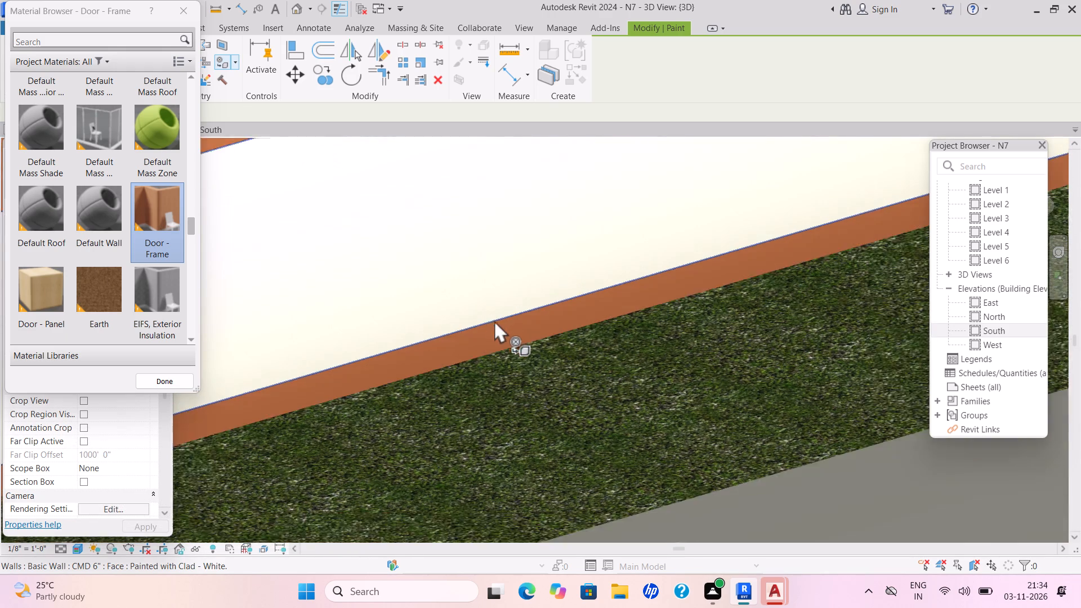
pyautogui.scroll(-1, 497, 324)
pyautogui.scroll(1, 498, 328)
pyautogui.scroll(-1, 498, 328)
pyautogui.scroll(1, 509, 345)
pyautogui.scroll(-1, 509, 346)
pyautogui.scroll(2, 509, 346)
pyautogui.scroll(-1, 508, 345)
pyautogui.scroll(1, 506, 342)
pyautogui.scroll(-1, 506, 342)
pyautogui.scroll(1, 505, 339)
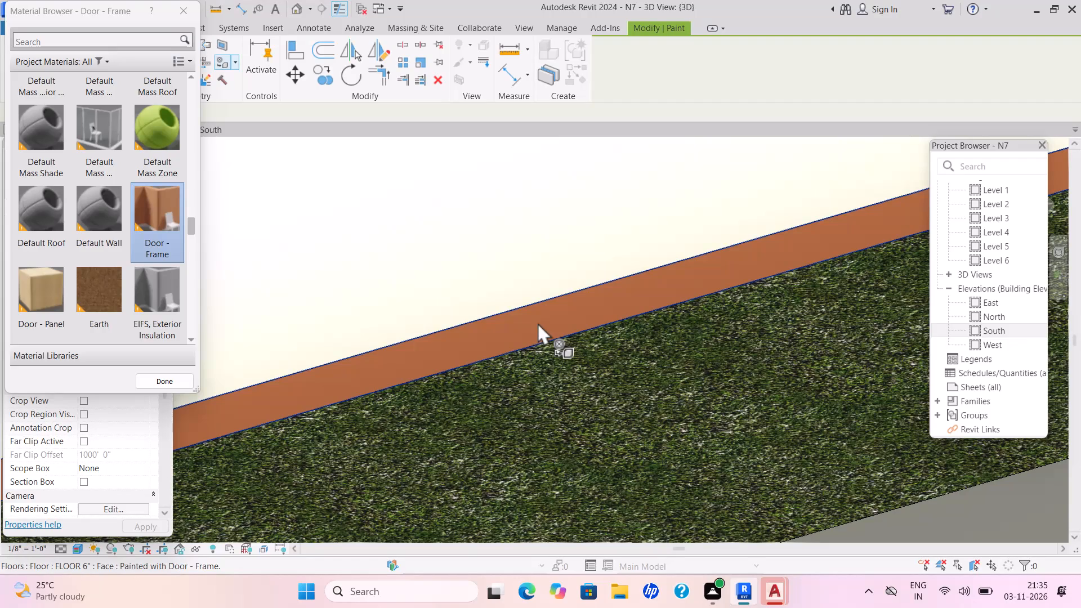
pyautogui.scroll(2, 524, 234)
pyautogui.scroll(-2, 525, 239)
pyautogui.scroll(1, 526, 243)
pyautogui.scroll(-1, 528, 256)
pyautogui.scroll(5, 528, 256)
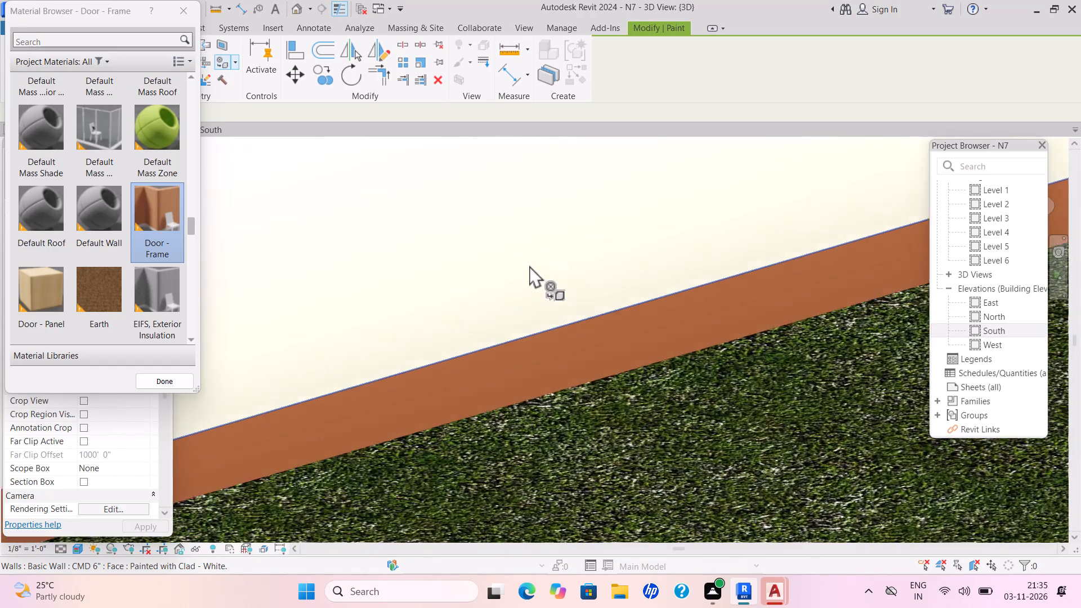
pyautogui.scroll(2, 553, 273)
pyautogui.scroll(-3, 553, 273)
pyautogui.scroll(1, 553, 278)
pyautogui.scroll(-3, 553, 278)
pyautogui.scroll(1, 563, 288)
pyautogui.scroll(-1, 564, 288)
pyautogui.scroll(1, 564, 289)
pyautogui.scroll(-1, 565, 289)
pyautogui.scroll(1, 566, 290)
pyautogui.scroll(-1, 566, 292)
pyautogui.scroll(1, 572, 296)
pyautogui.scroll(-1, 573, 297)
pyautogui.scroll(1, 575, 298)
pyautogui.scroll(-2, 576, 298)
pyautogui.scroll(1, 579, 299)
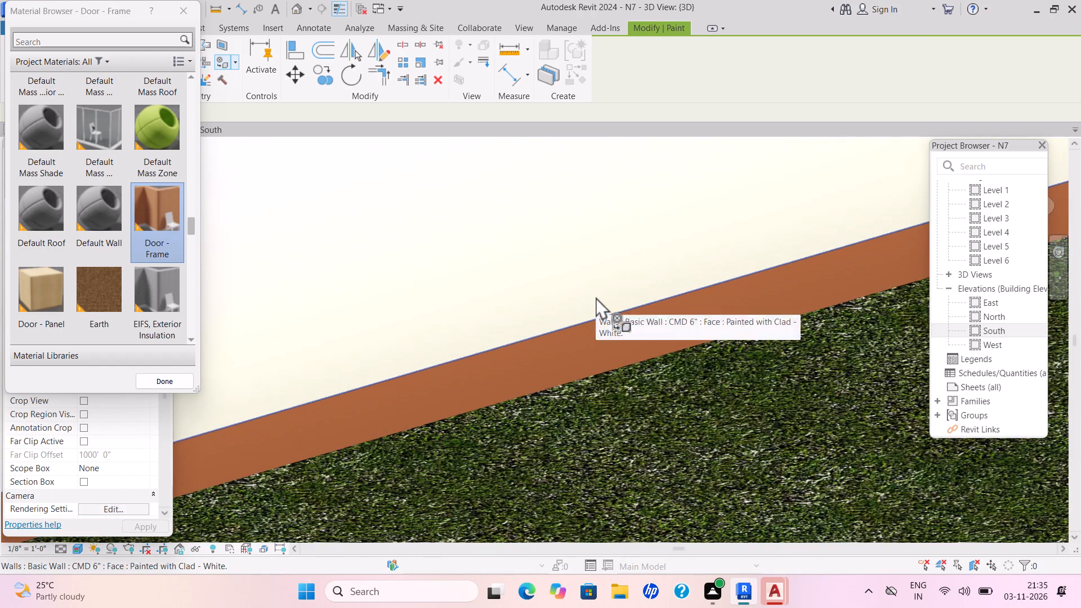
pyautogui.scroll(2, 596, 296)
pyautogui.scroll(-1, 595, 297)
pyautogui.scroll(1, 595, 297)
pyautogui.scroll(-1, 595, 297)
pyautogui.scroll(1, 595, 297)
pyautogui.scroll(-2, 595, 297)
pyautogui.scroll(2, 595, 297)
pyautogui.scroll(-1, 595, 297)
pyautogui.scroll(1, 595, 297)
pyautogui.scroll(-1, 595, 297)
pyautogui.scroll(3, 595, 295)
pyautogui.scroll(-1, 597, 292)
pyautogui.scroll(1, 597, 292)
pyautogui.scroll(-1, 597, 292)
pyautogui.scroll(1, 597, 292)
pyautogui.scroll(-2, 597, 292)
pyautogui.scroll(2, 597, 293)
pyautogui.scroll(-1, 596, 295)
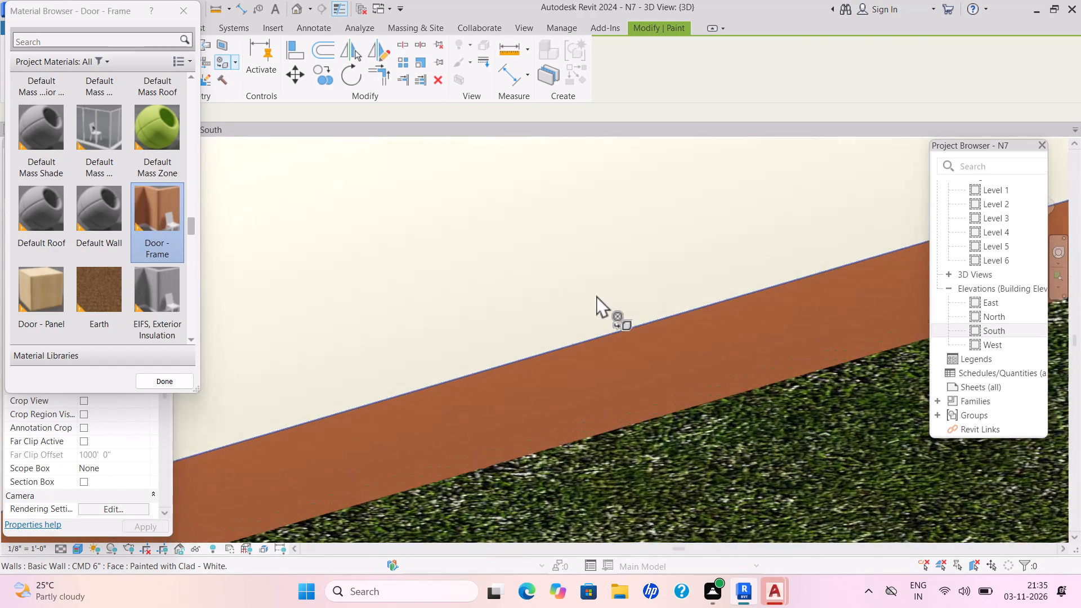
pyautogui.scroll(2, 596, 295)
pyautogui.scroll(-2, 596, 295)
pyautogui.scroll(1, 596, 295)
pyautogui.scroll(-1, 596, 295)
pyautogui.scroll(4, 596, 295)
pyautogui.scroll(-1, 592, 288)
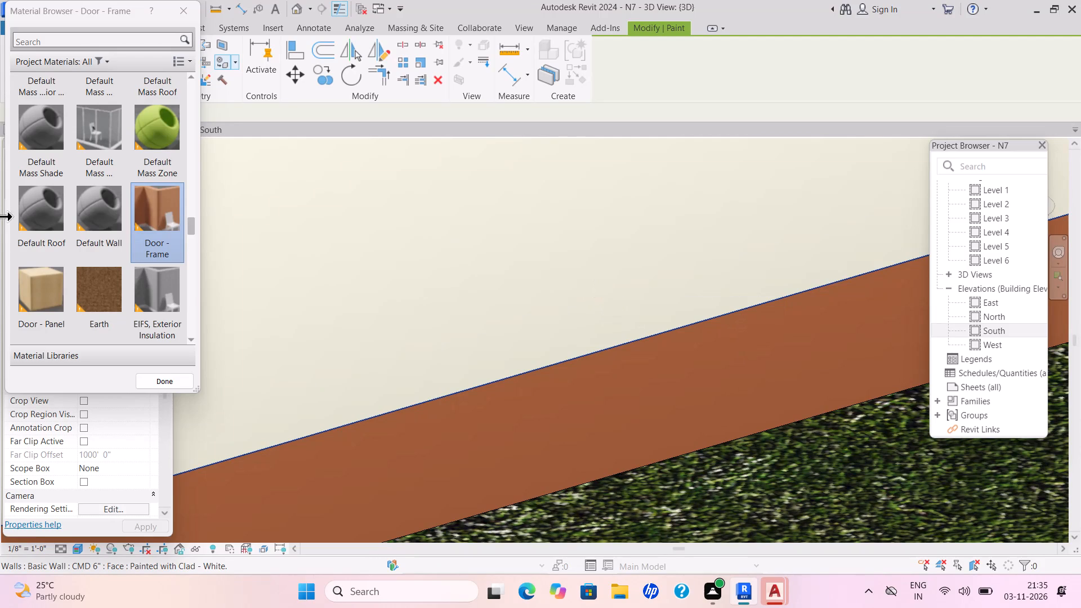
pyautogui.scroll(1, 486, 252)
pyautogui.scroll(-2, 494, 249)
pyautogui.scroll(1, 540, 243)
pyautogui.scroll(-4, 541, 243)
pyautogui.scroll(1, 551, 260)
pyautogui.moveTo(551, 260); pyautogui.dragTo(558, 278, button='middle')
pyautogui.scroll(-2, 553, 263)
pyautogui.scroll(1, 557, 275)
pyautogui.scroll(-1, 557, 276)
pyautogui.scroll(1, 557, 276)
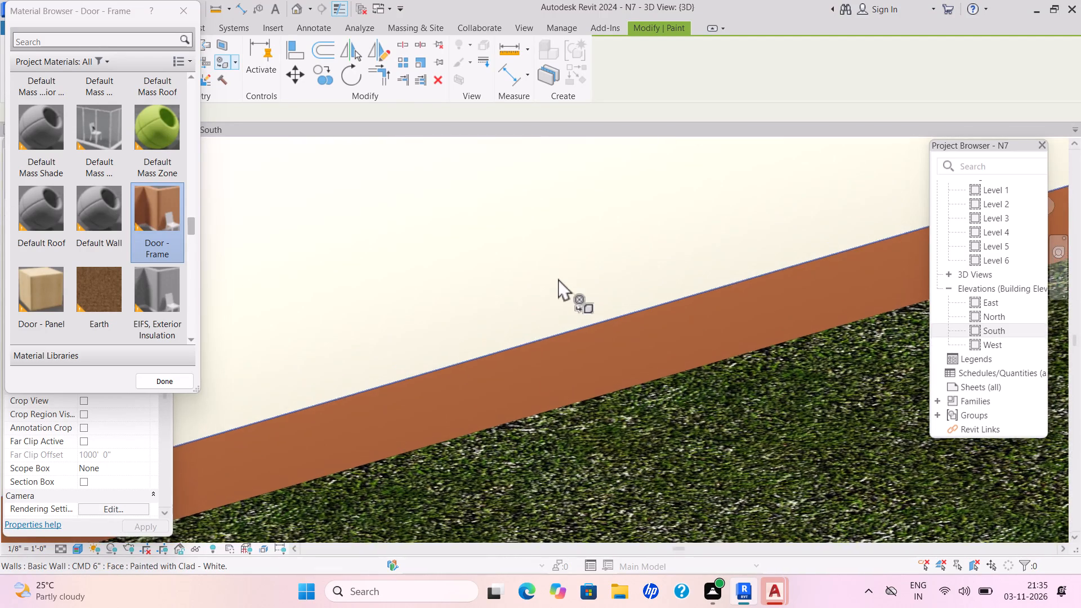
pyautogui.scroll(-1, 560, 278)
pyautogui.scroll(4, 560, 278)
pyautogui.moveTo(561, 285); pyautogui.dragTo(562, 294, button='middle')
# Examine the long white compound wall and its painted floor edge along the grass strip beside the red car.
pyautogui.scroll(-3, 561, 285)
pyautogui.scroll(1, 562, 294)
pyautogui.scroll(-2, 562, 294)
pyautogui.scroll(1, 562, 294)
pyautogui.scroll(-1, 563, 294)
pyautogui.scroll(1, 563, 294)
pyautogui.scroll(-1, 564, 294)
pyautogui.scroll(-4, 610, 296)
pyautogui.scroll(1, 611, 299)
pyautogui.moveTo(611, 301); pyautogui.dragTo(611, 308, button='middle')
pyautogui.scroll(1, 611, 308)
pyautogui.scroll(-1, 611, 308)
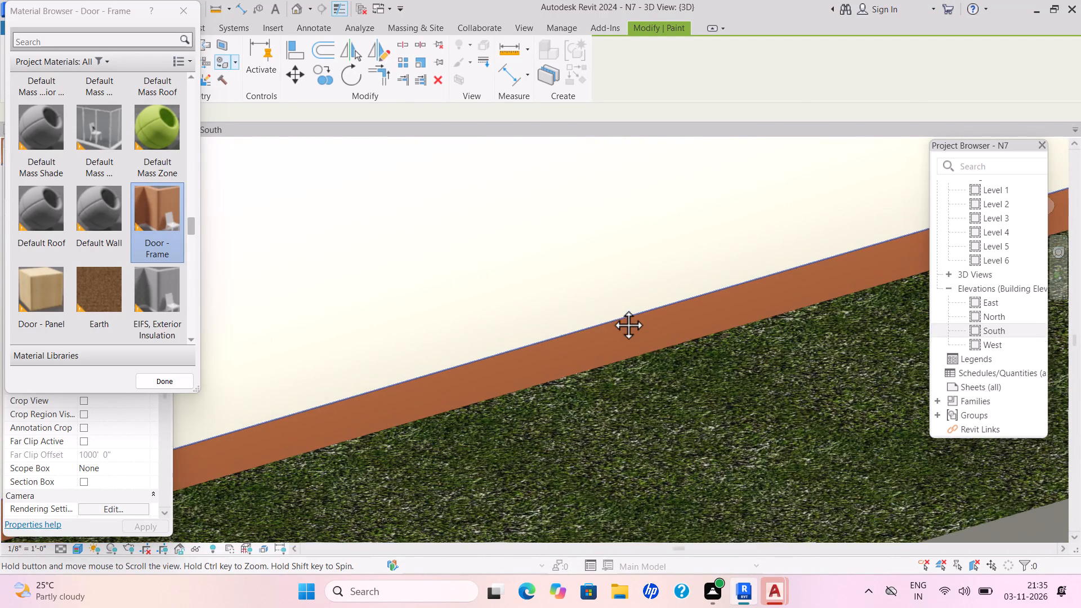
pyautogui.scroll(-2, 611, 308)
pyautogui.moveTo(611, 308); pyautogui.dragTo(595, 305, button='middle')
pyautogui.scroll(1, 588, 306)
pyautogui.scroll(-2, 571, 311)
pyautogui.scroll(1, 571, 311)
pyautogui.scroll(-3, 571, 311)
pyautogui.moveTo(571, 311); pyautogui.dragTo(577, 308, button='middle')
pyautogui.scroll(1, 570, 311)
pyautogui.scroll(-1, 571, 316)
pyautogui.scroll(1, 571, 316)
pyautogui.scroll(-2, 572, 316)
pyautogui.scroll(1, 575, 315)
pyautogui.scroll(-1, 575, 315)
pyautogui.scroll(1, 575, 315)
pyautogui.scroll(-1, 576, 315)
pyautogui.scroll(1, 576, 315)
pyautogui.scroll(-1, 576, 315)
pyautogui.scroll(1, 576, 315)
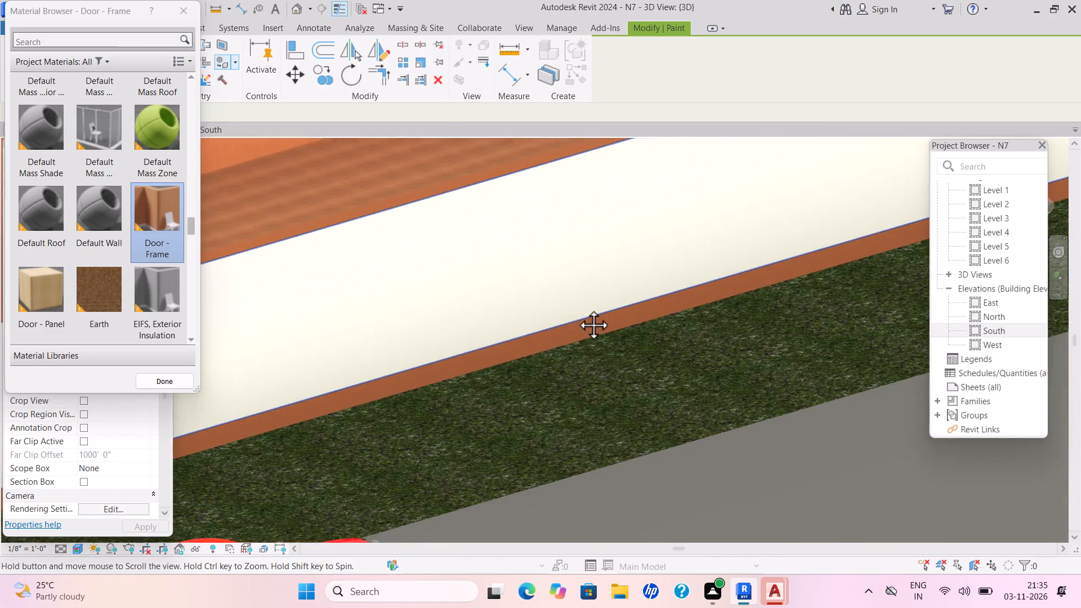
pyautogui.moveTo(577, 308); pyautogui.dragTo(570, 305, button='middle')
pyautogui.scroll(-2, 576, 300)
pyautogui.scroll(1, 576, 300)
pyautogui.scroll(-4, 576, 300)
pyautogui.moveTo(576, 300); pyautogui.dragTo(584, 311, button='middle')
pyautogui.scroll(1, 582, 308)
pyautogui.scroll(-1, 582, 309)
pyautogui.scroll(1, 582, 309)
pyautogui.scroll(-2, 583, 309)
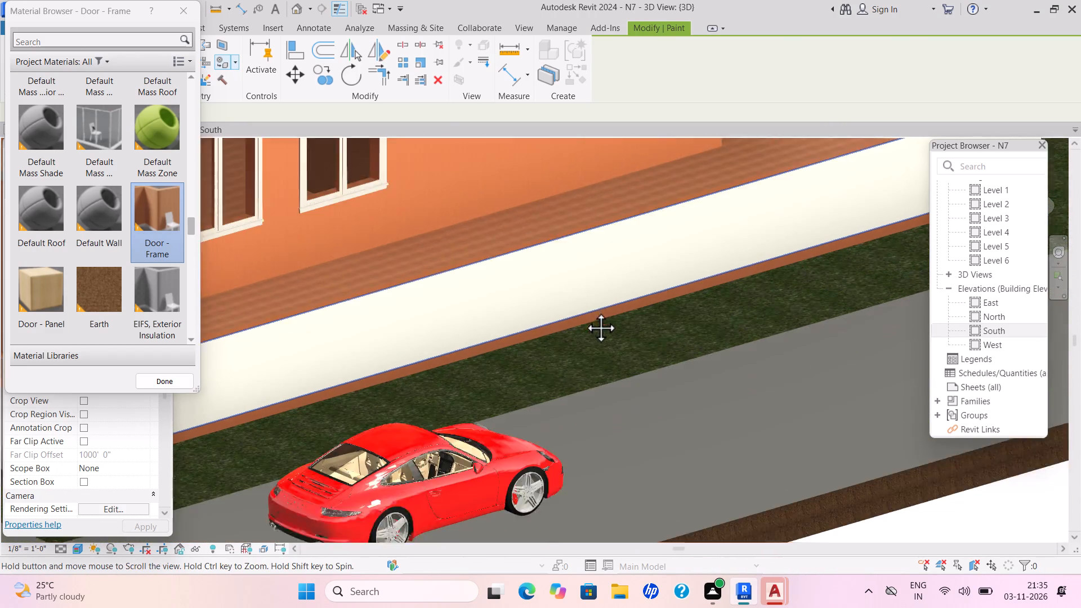
pyautogui.moveTo(584, 311); pyautogui.dragTo(595, 306, button='middle')
pyautogui.scroll(-1, 593, 301)
pyautogui.scroll(2, 550, 313)
pyautogui.scroll(-1, 553, 313)
pyautogui.moveTo(564, 313); pyautogui.dragTo(595, 312, button='middle')
pyautogui.scroll(-1, 591, 315)
pyautogui.keyDown('shift'); pyautogui.moveTo(581, 319); pyautogui.dragTo(625, 306, button='middle'); pyautogui.keyUp('shift')
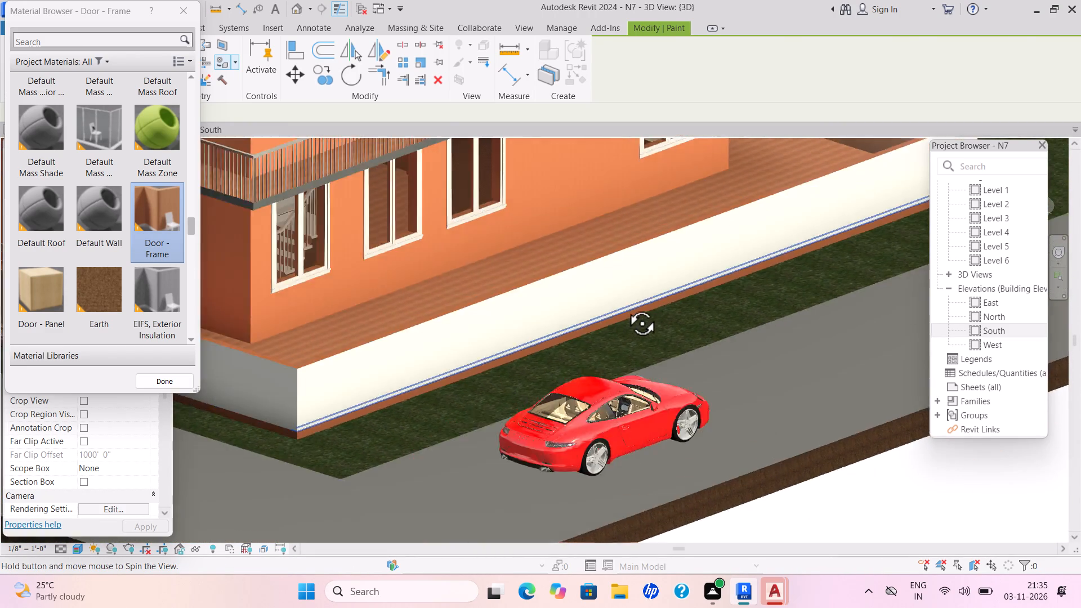
# Examine the front compound wall, its gate and the painted floor edge below it.
pyautogui.keyDown('shift'); pyautogui.moveTo(625, 306); pyautogui.dragTo(723, 289, button='middle'); pyautogui.keyUp('shift')
pyautogui.keyDown('shift'); pyautogui.moveTo(636, 297); pyautogui.dragTo(644, 303, button='middle'); pyautogui.keyUp('shift')
pyautogui.scroll(-1, 641, 303)
pyautogui.scroll(1, 645, 303)
pyautogui.scroll(-1, 648, 307)
pyautogui.moveTo(646, 309); pyautogui.dragTo(627, 320, button='middle')
pyautogui.scroll(1, 635, 316)
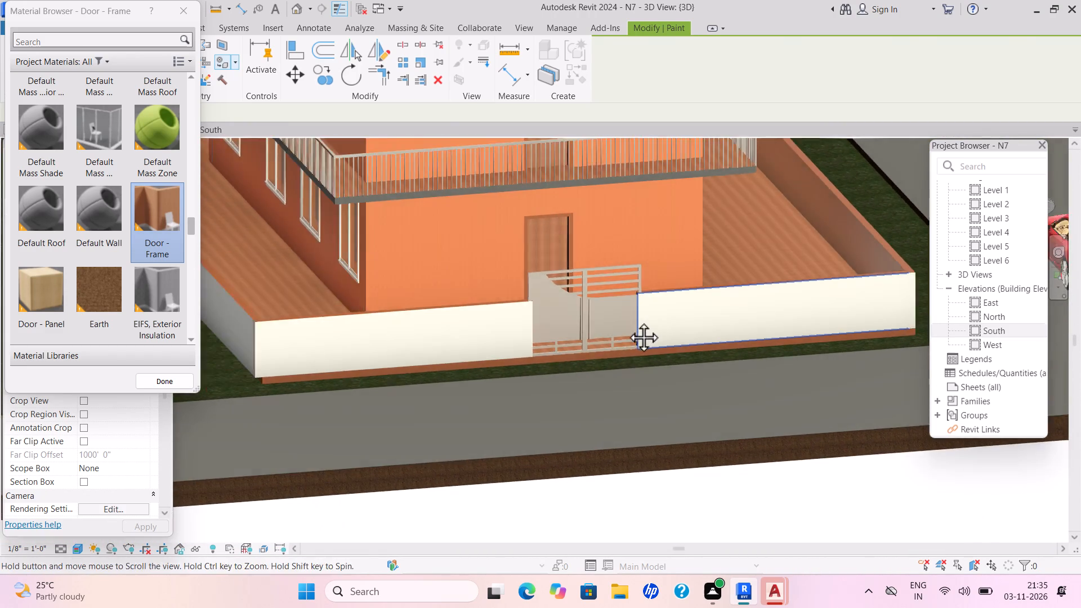
pyautogui.moveTo(627, 320); pyautogui.dragTo(626, 321, button='middle')
pyautogui.scroll(1, 627, 320)
pyautogui.scroll(-3, 625, 321)
pyautogui.scroll(3, 669, 279)
pyautogui.scroll(-1, 669, 279)
pyautogui.scroll(5, 669, 279)
pyautogui.scroll(-2, 669, 275)
pyautogui.scroll(2, 617, 271)
pyautogui.scroll(-2, 620, 268)
pyautogui.scroll(2, 620, 269)
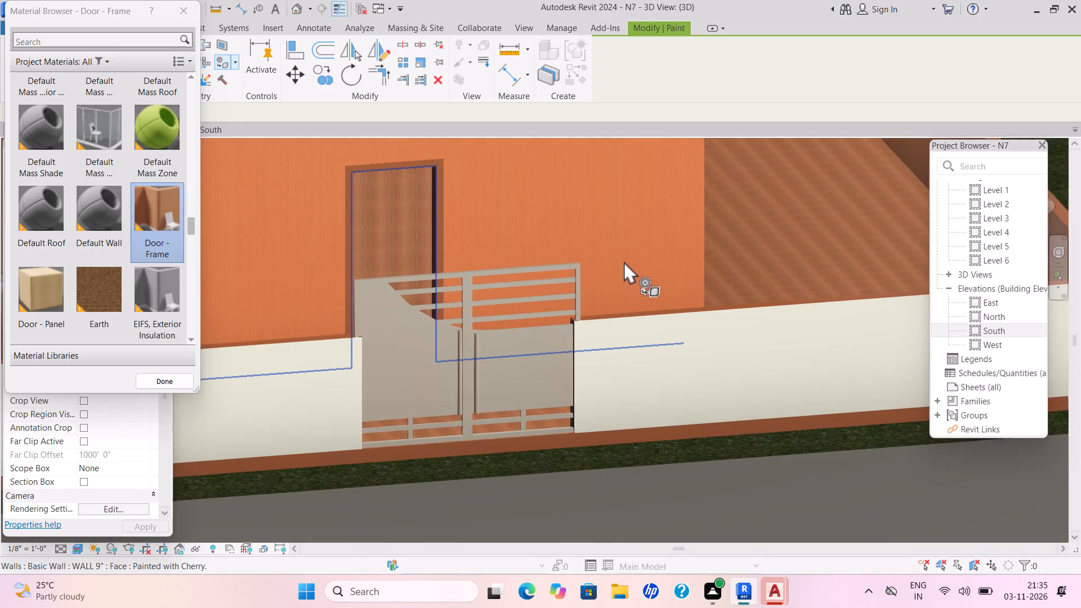
pyautogui.scroll(-1, 628, 261)
pyautogui.scroll(1, 635, 253)
pyautogui.scroll(-2, 653, 271)
pyautogui.scroll(1, 659, 270)
pyautogui.scroll(-2, 732, 250)
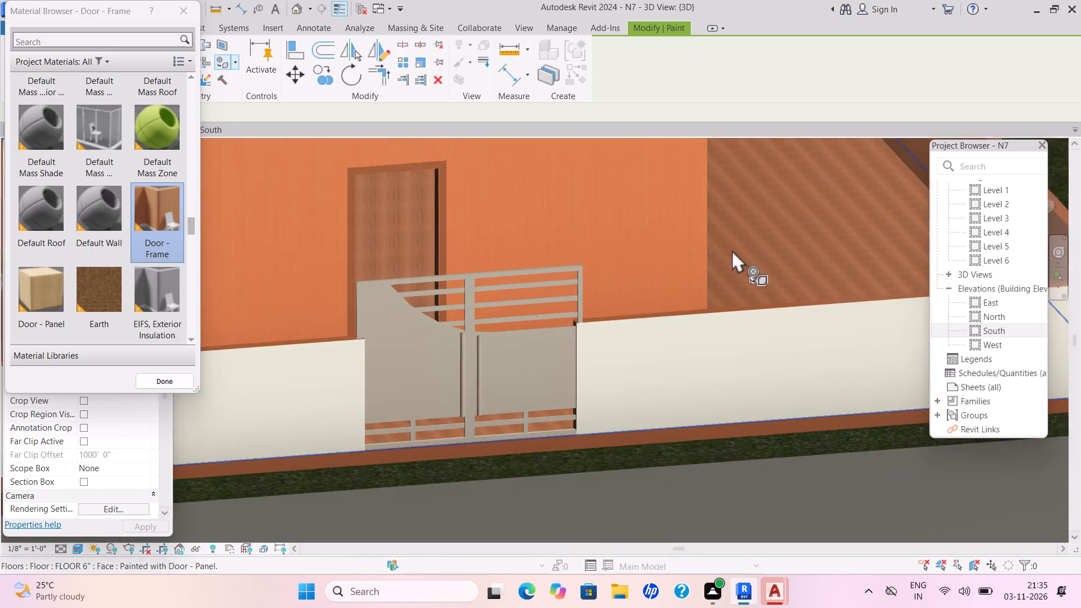
pyautogui.scroll(-1, 732, 250)
pyautogui.scroll(1, 732, 250)
pyautogui.scroll(-1, 732, 250)
pyautogui.moveTo(732, 254); pyautogui.dragTo(737, 259, button='middle')
pyautogui.scroll(1, 732, 257)
pyautogui.scroll(-1, 733, 257)
pyautogui.scroll(2, 733, 257)
pyautogui.scroll(-2, 733, 257)
pyautogui.scroll(1, 735, 254)
pyautogui.scroll(-2, 731, 260)
pyautogui.moveTo(731, 261); pyautogui.dragTo(732, 270, button='middle')
pyautogui.scroll(1, 731, 263)
pyautogui.scroll(-1, 731, 263)
pyautogui.scroll(1, 731, 264)
pyautogui.scroll(-3, 731, 264)
pyautogui.scroll(2, 731, 267)
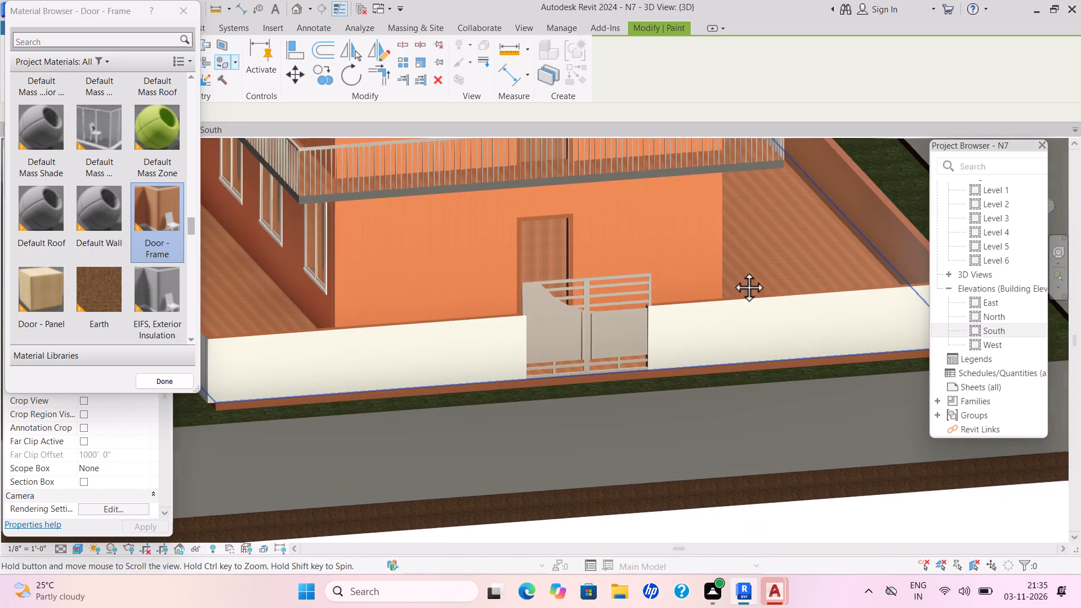
pyautogui.moveTo(732, 270); pyautogui.dragTo(732, 270, button='middle')
pyautogui.scroll(-3, 727, 263)
pyautogui.scroll(1, 690, 272)
pyautogui.scroll(-2, 690, 272)
pyautogui.middleClick(690, 272)
pyautogui.scroll(2, 692, 275)
pyautogui.scroll(-1, 693, 275)
pyautogui.scroll(1, 696, 275)
pyautogui.scroll(-1, 722, 272)
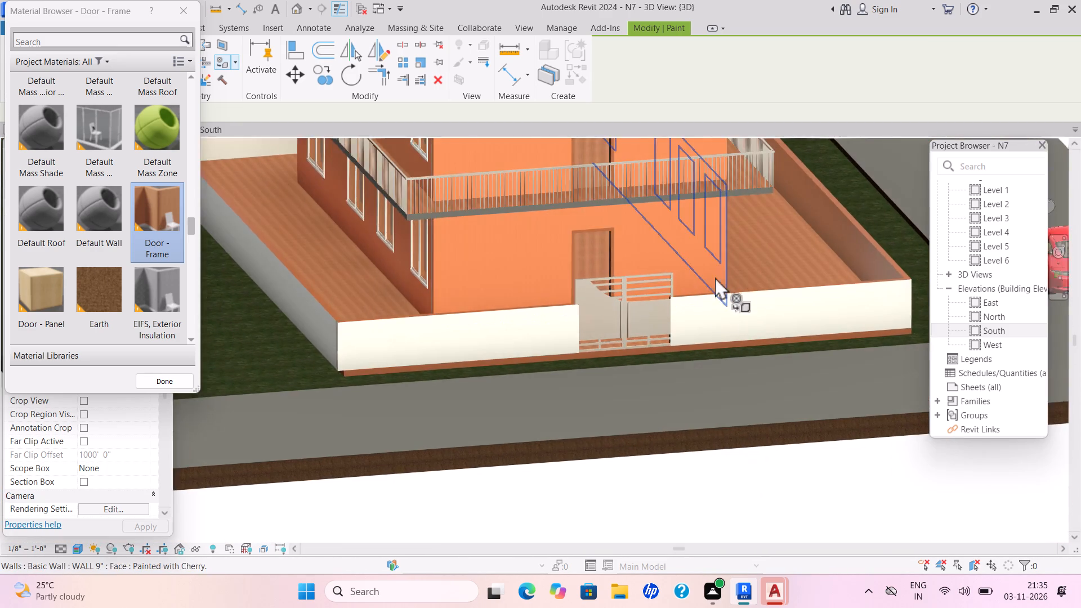
# Examine the whole multi-storey building together with its compound, lawn and road.
pyautogui.scroll(1, 709, 282)
pyautogui.moveTo(706, 285); pyautogui.dragTo(635, 400, button='middle')
pyautogui.scroll(-4, 680, 323)
pyautogui.moveTo(649, 360); pyautogui.dragTo(662, 388, button='middle')
pyautogui.scroll(1, 651, 380)
pyautogui.scroll(-3, 652, 382)
pyautogui.scroll(2, 659, 389)
pyautogui.scroll(-1, 663, 387)
pyautogui.scroll(1, 669, 378)
pyautogui.scroll(-2, 682, 354)
pyautogui.moveTo(679, 360); pyautogui.dragTo(643, 413, button='middle')
pyautogui.scroll(2, 653, 397)
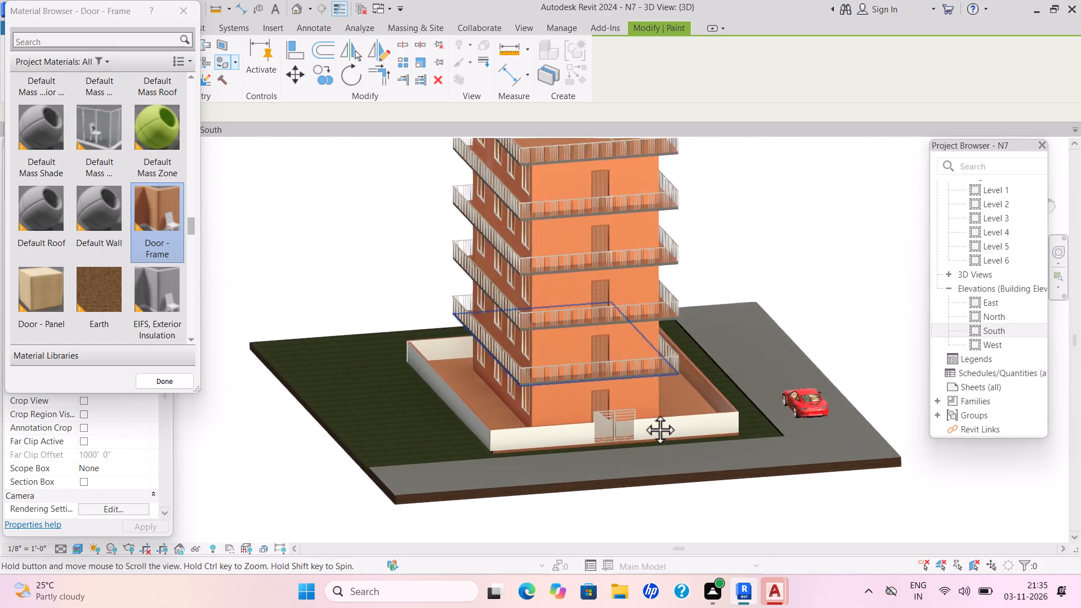
pyautogui.scroll(-4, 643, 413)
pyautogui.moveTo(643, 413); pyautogui.dragTo(636, 429, button='middle')
pyautogui.scroll(1, 640, 420)
pyautogui.scroll(-1, 641, 419)
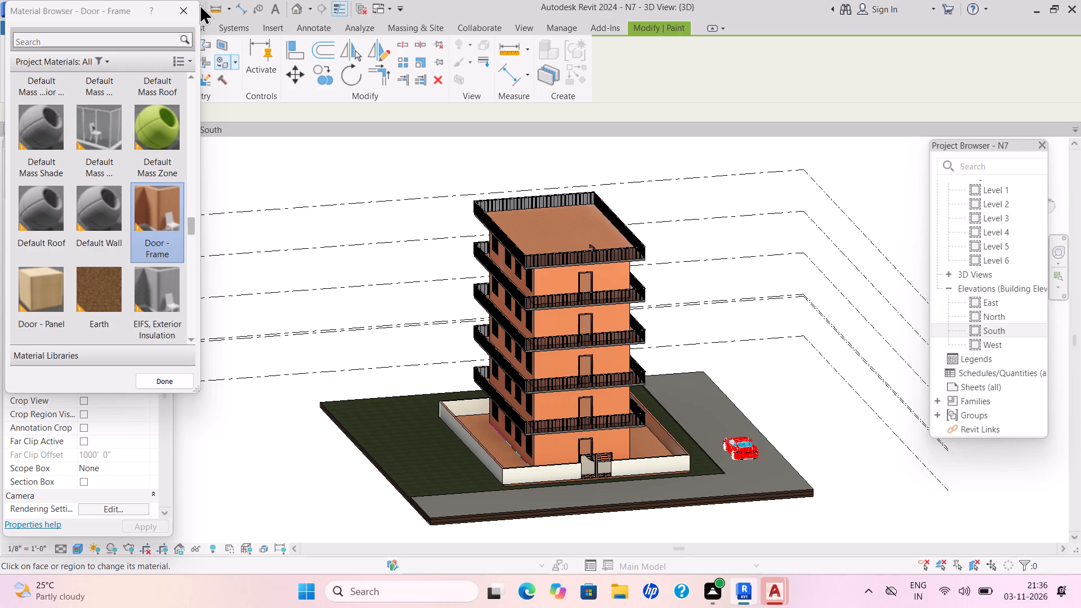
# Finish painting by closing the Material Browser and leaving the Paint command.
pyautogui.click(185, 10)
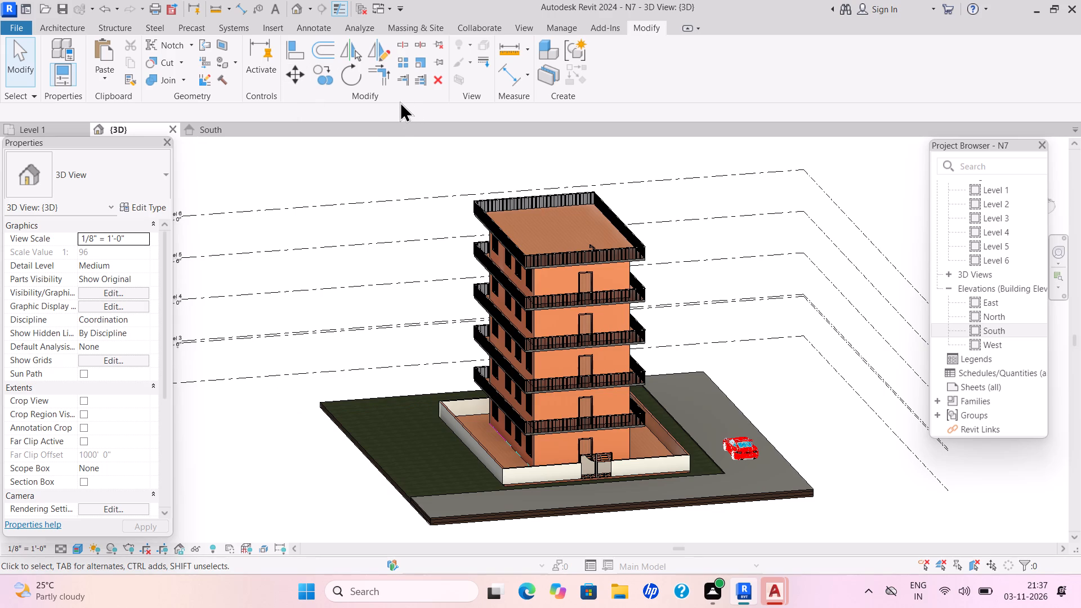
pyautogui.press('Escape')
pyautogui.press('Escape')
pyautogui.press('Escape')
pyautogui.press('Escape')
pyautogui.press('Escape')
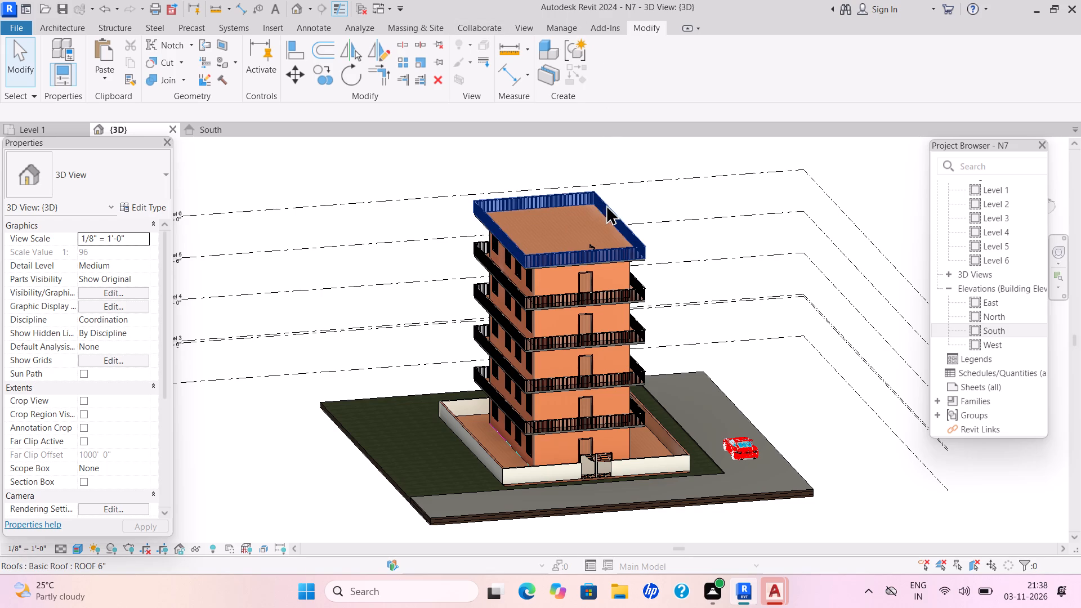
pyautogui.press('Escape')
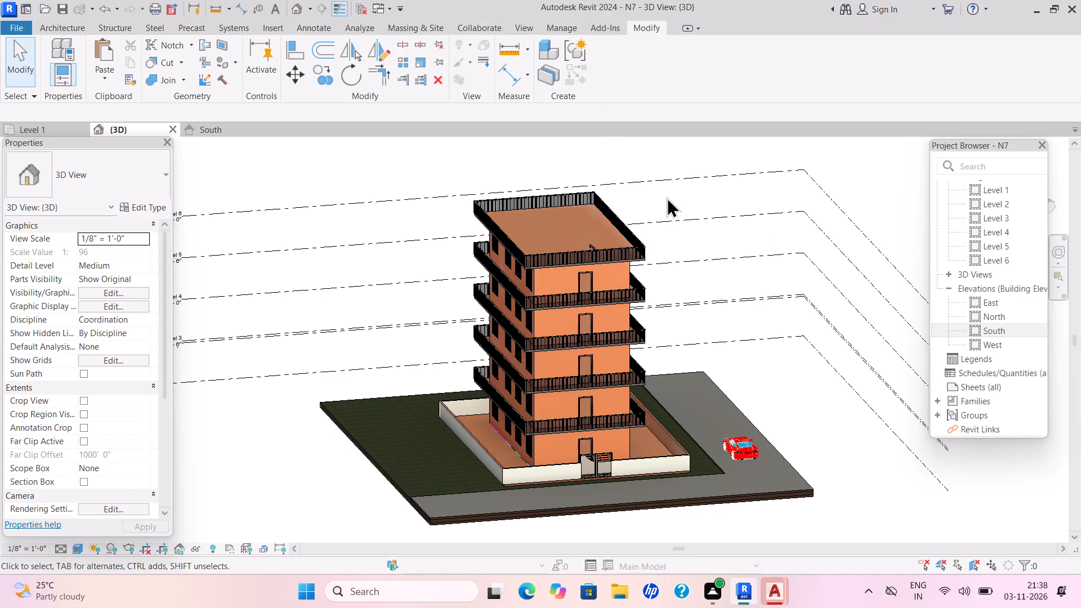
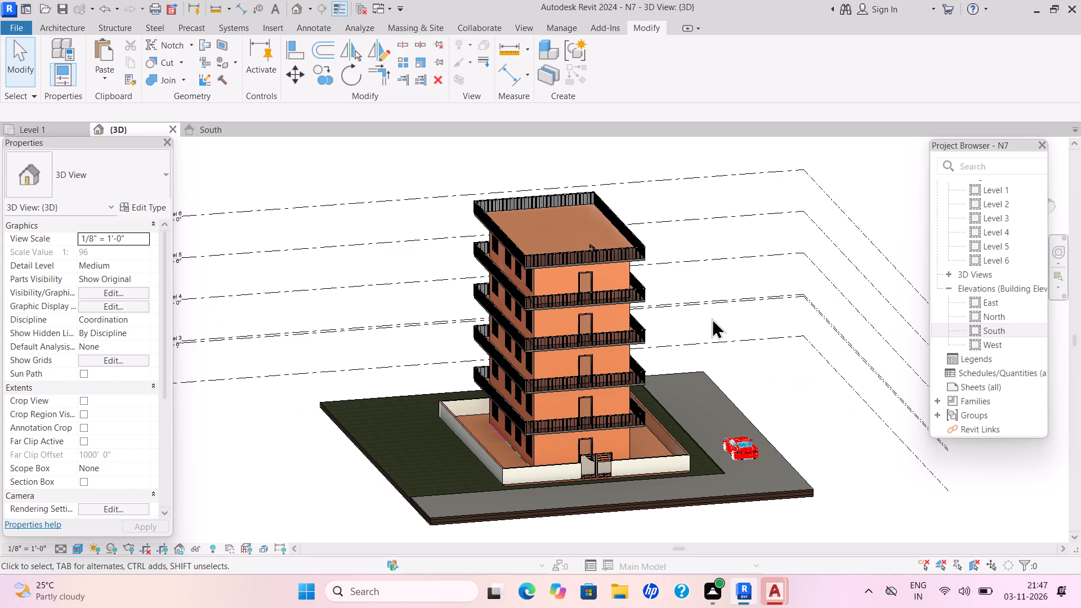
# Examine the finished building's orange front walls, doors and balcony railings up close and within the whole site.
pyautogui.scroll(3, 668, 394)
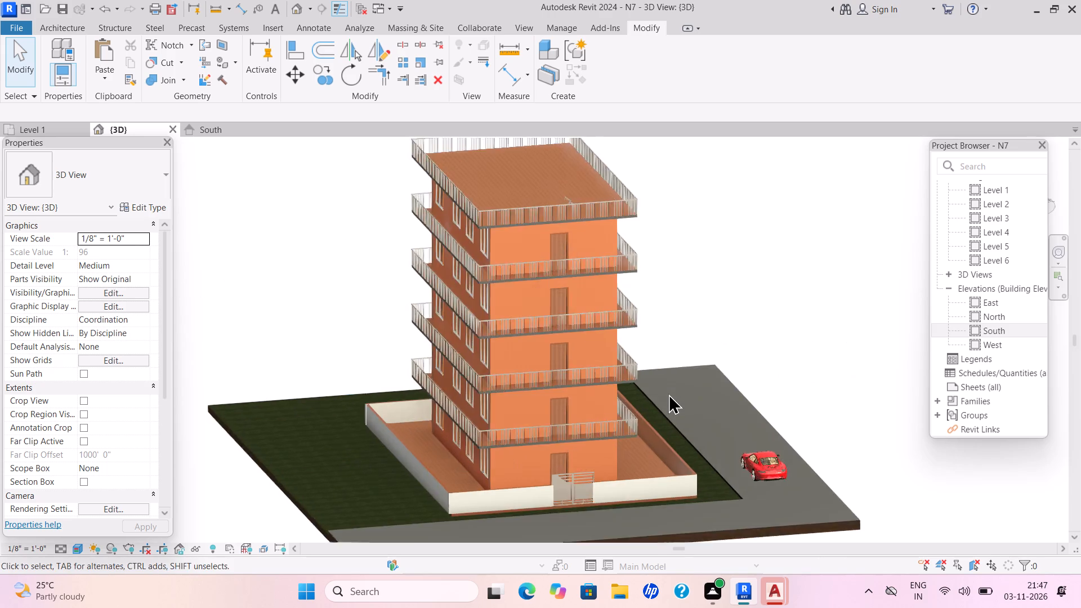
pyautogui.scroll(2, 668, 394)
pyautogui.scroll(-1, 668, 394)
pyautogui.scroll(1, 668, 394)
pyautogui.scroll(-1, 668, 394)
pyautogui.scroll(3, 668, 394)
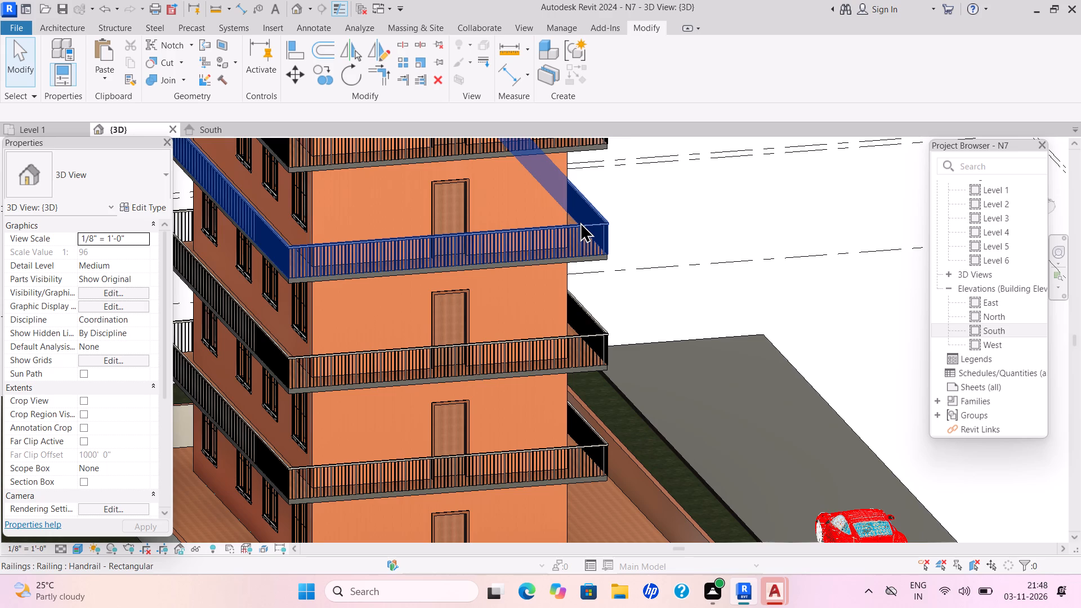
pyautogui.scroll(-2, 579, 222)
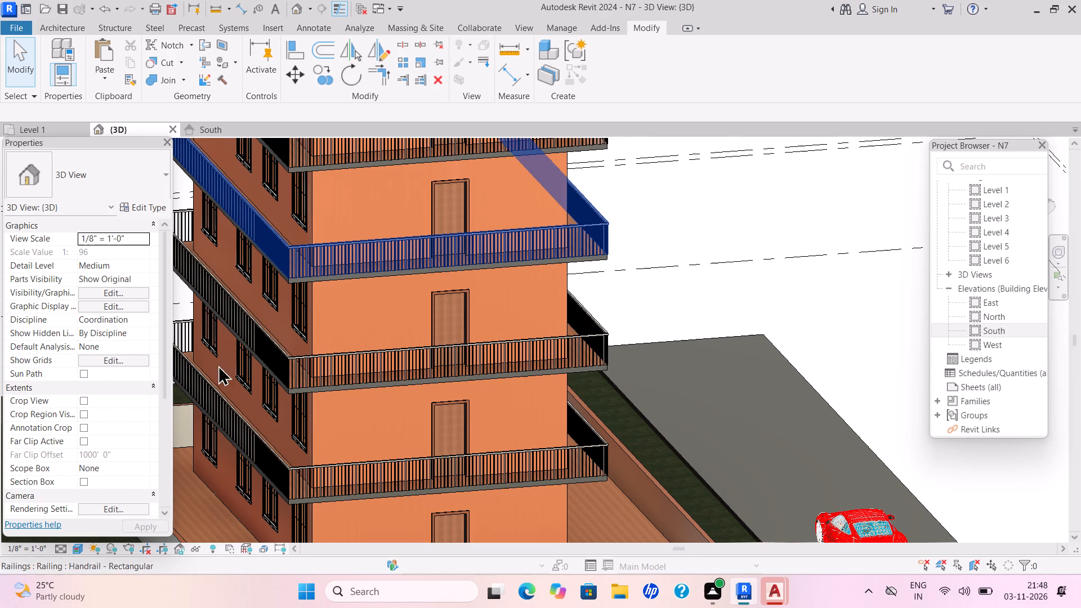
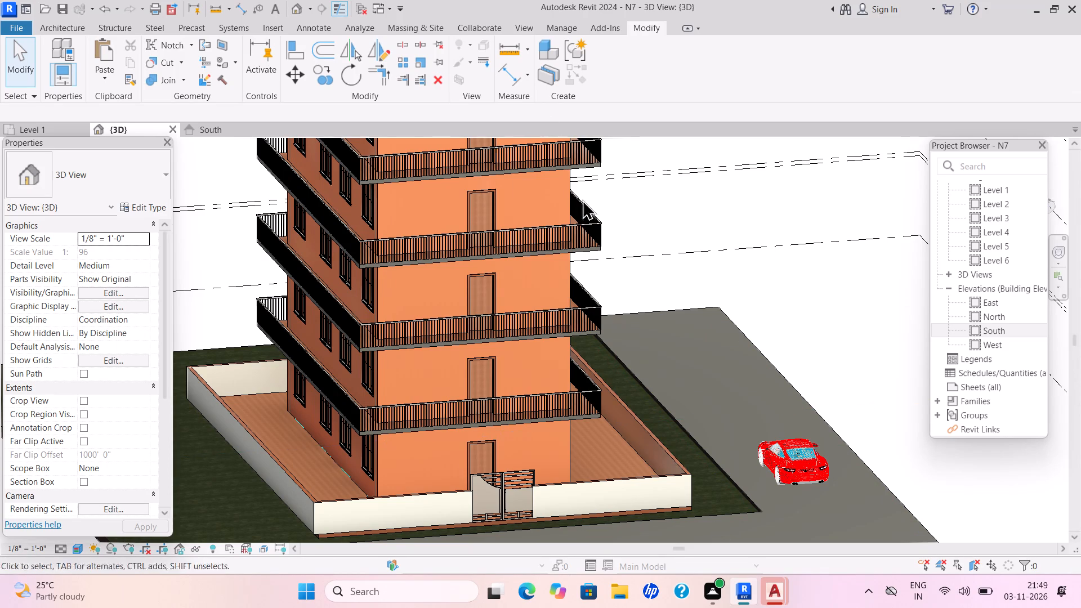
# Examine the completed tower in 3D, from its front balconies and gate out to the roof, compound, lawn, road and parked car.
pyautogui.scroll(4, 748, 242)
pyautogui.scroll(-2, 887, 310)
pyautogui.scroll(1, 880, 312)
pyautogui.scroll(-1, 877, 312)
pyautogui.scroll(3, 875, 312)
pyautogui.scroll(-1, 783, 337)
pyautogui.scroll(1, 783, 337)
pyautogui.scroll(-4, 783, 337)
pyautogui.scroll(1, 755, 347)
pyautogui.scroll(-2, 753, 348)
pyautogui.scroll(1, 746, 350)
pyautogui.scroll(-3, 744, 350)
pyautogui.scroll(-2, 693, 366)
pyautogui.scroll(4, 693, 366)
pyautogui.scroll(-2, 699, 369)
pyautogui.scroll(1, 699, 369)
pyautogui.scroll(-1, 699, 369)
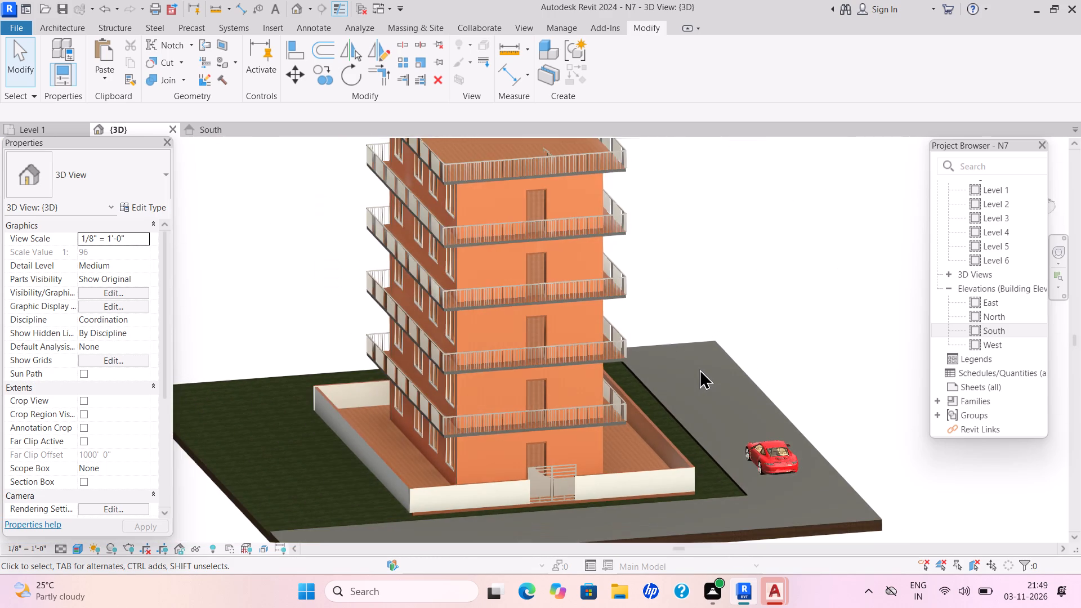
pyautogui.scroll(1, 699, 369)
pyautogui.scroll(-1, 699, 369)
pyautogui.scroll(2, 699, 369)
pyautogui.scroll(-1, 699, 369)
pyautogui.scroll(2, 699, 369)
pyautogui.moveTo(695, 369); pyautogui.dragTo(714, 377, button='middle')
pyautogui.scroll(-1, 694, 370)
pyautogui.scroll(1, 713, 378)
pyautogui.scroll(-1, 714, 378)
pyautogui.scroll(2, 716, 376)
pyautogui.scroll(-2, 716, 376)
pyautogui.scroll(-2, 643, 400)
pyautogui.scroll(1, 642, 400)
pyautogui.scroll(-2, 642, 401)
pyautogui.scroll(1, 640, 401)
pyautogui.scroll(-1, 633, 405)
pyautogui.scroll(2, 632, 405)
pyautogui.scroll(-1, 632, 405)
pyautogui.scroll(1, 632, 405)
pyautogui.scroll(-2, 676, 401)
pyautogui.scroll(1, 676, 401)
pyautogui.scroll(-3, 676, 401)
pyautogui.scroll(1, 676, 401)
pyautogui.scroll(-2, 676, 401)
pyautogui.scroll(1, 676, 401)
pyautogui.scroll(-2, 676, 401)
pyautogui.scroll(3, 676, 401)
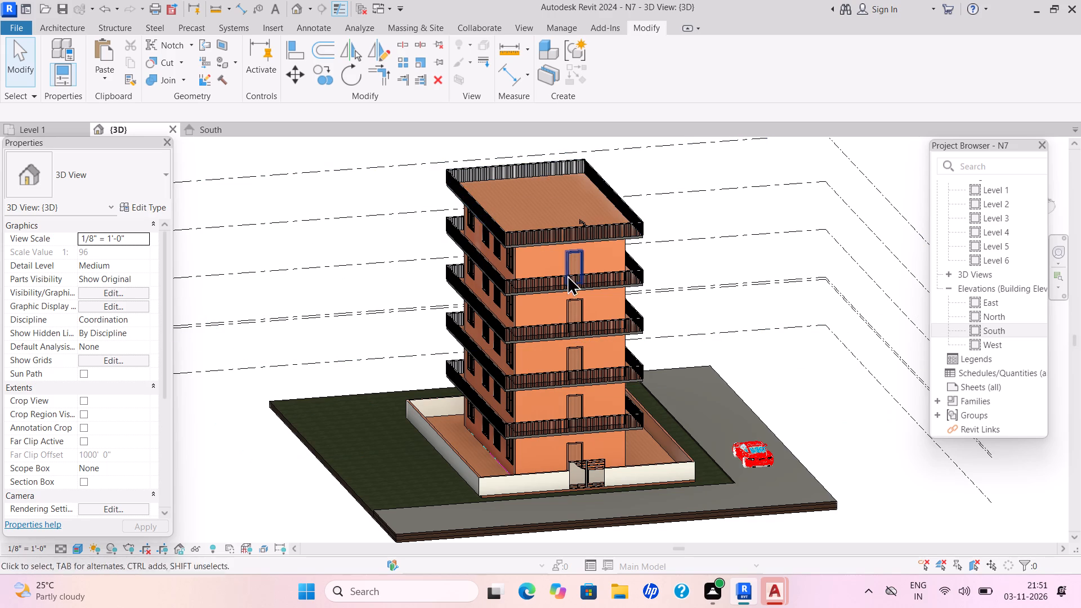
pyautogui.scroll(-1, 781, 255)
pyautogui.scroll(2, 781, 255)
pyautogui.scroll(-1, 781, 256)
pyautogui.scroll(1, 781, 256)
pyautogui.scroll(-4, 781, 257)
pyautogui.scroll(1, 781, 257)
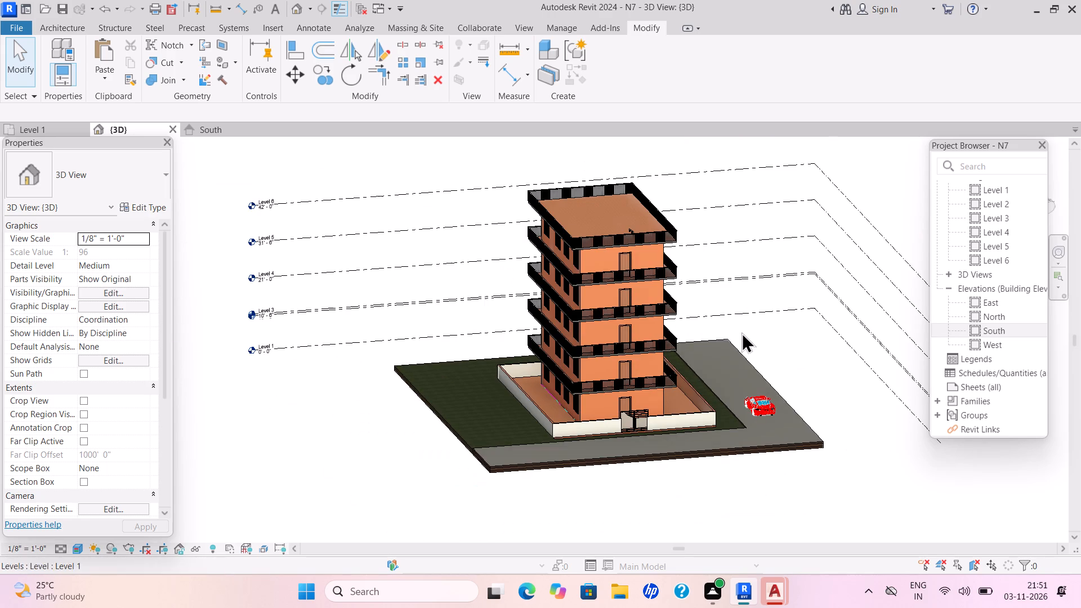
pyautogui.moveTo(727, 356); pyautogui.dragTo(654, 375, button='middle')
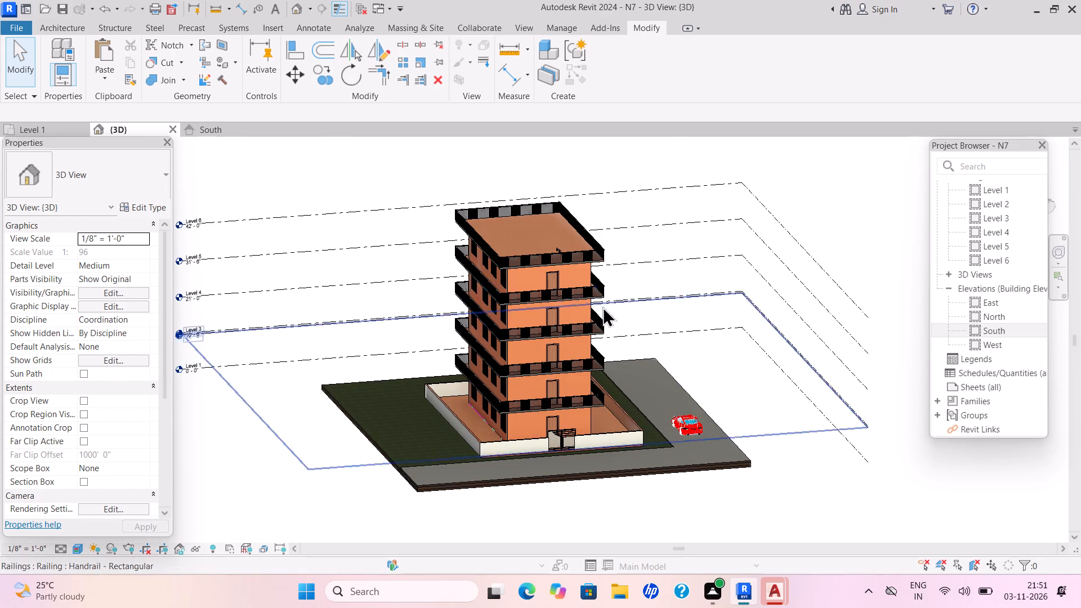
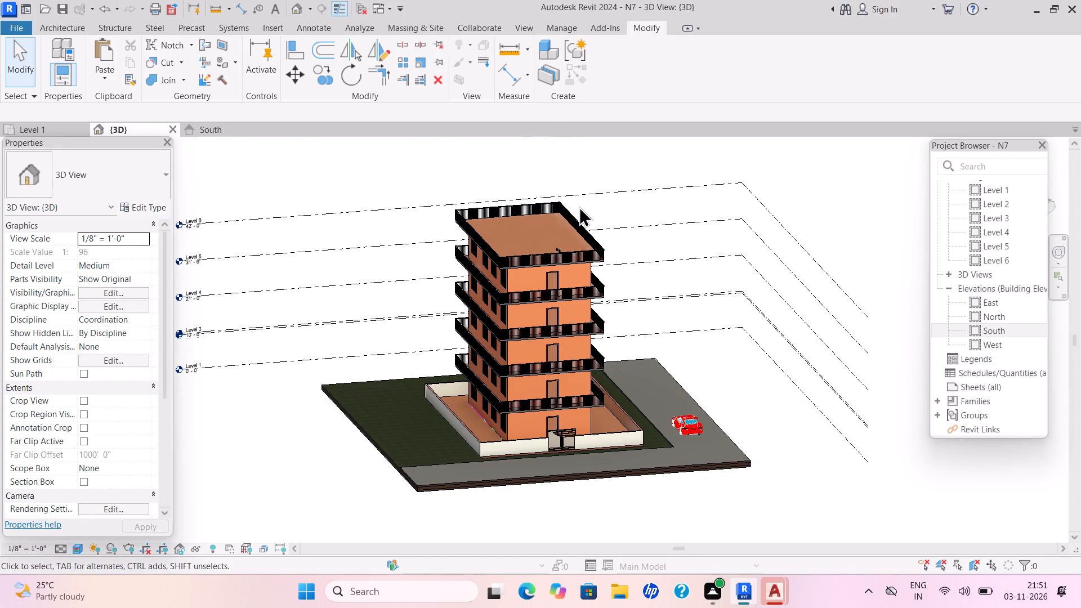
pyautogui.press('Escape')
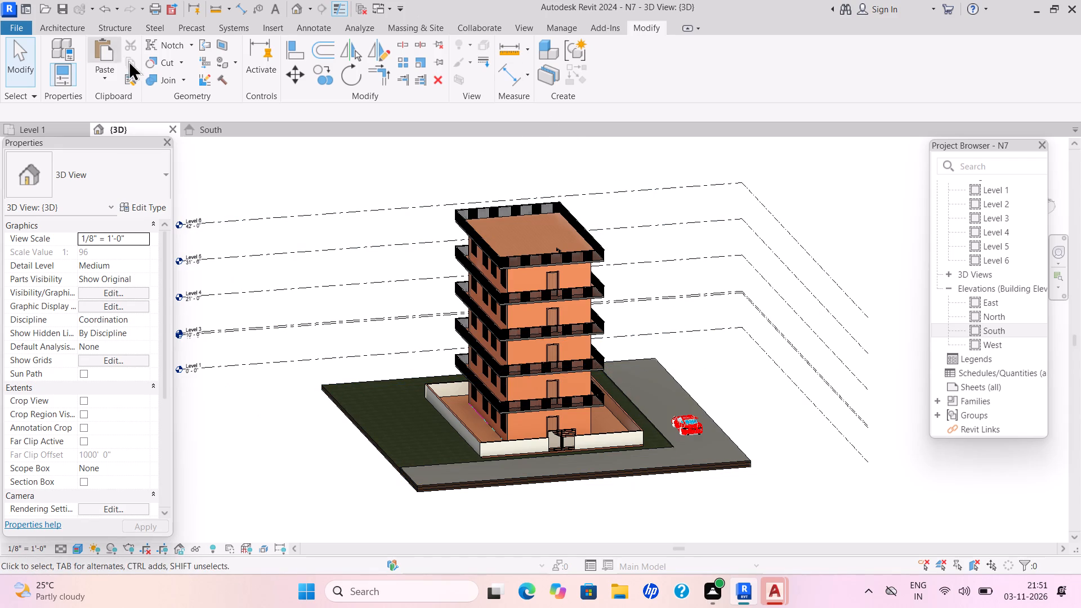